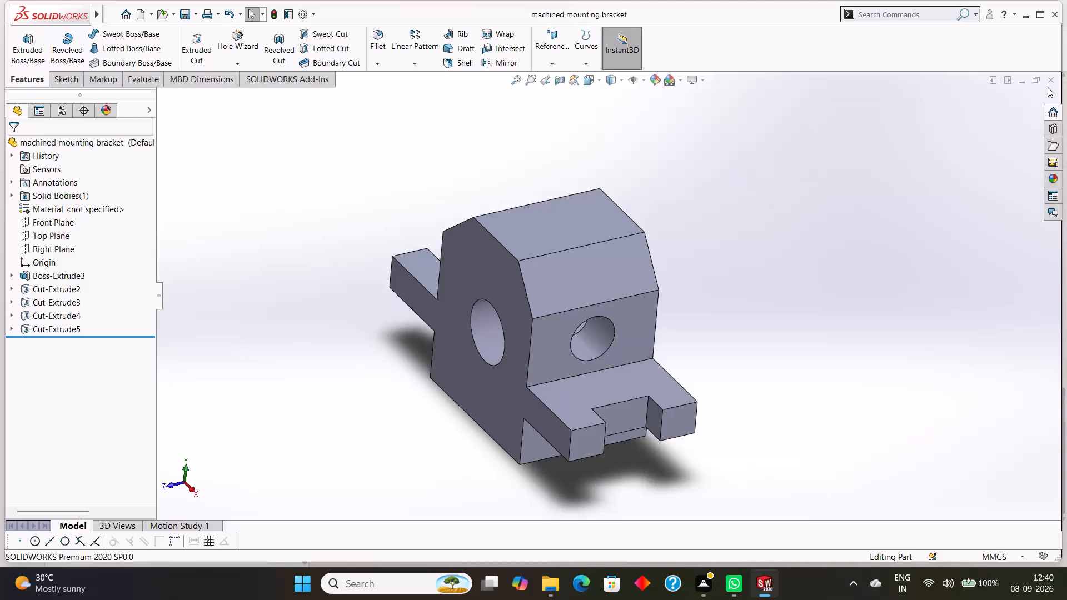
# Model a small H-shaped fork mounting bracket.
# Close the machined mounting bracket part.
pyautogui.click(1051, 82)
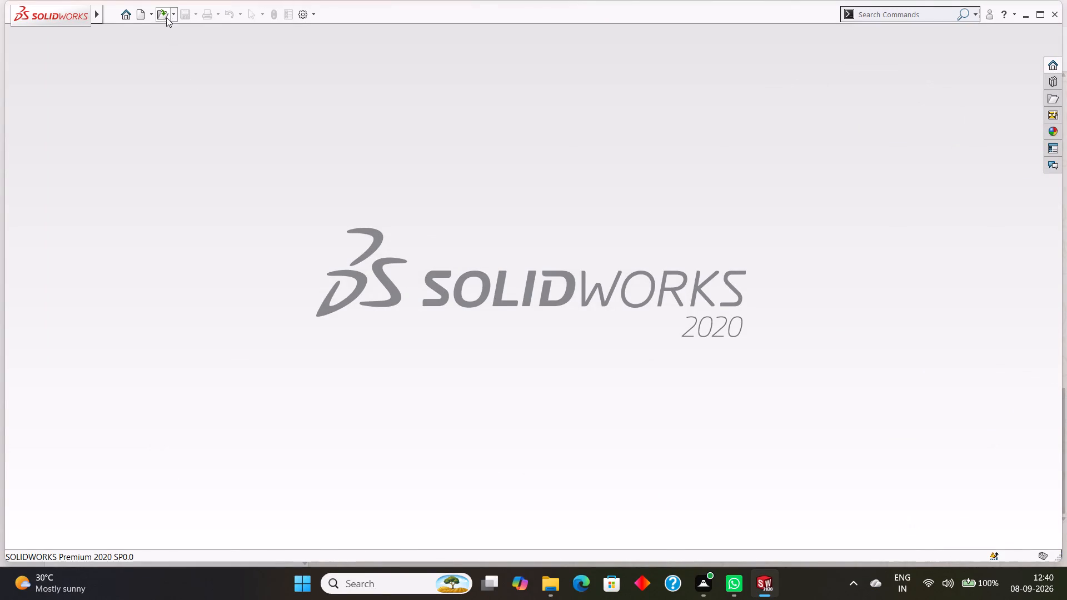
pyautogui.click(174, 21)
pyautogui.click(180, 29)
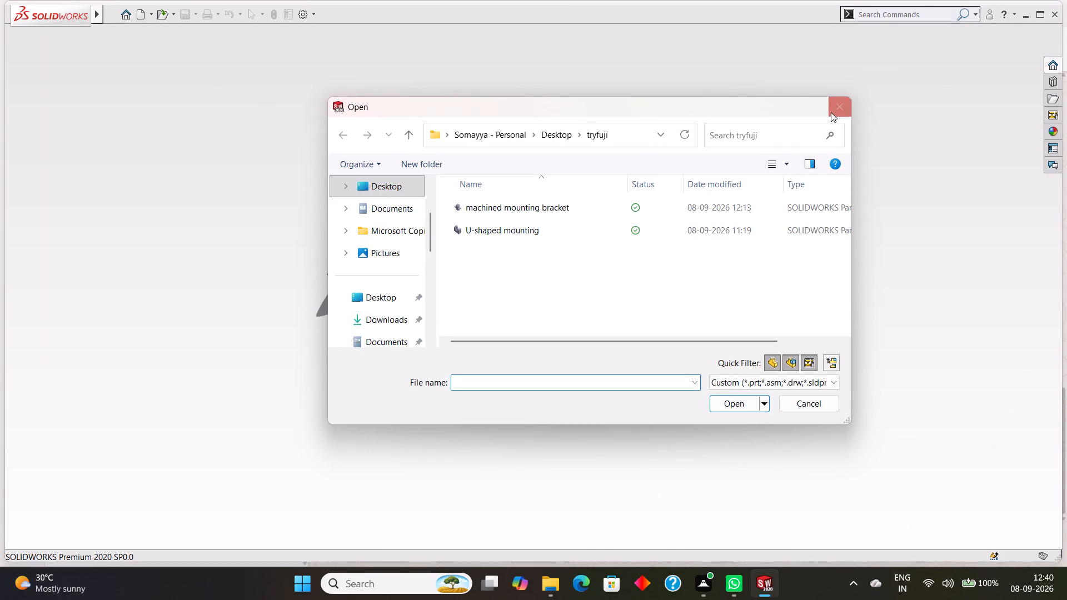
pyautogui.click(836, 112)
# Create a new Part document.
pyautogui.click(151, 18)
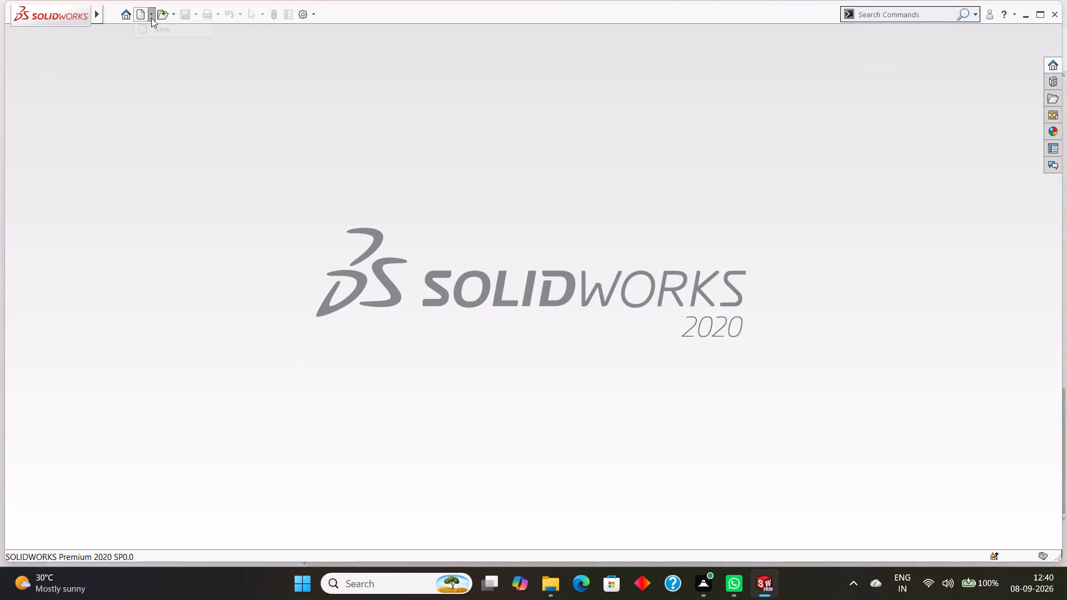
pyautogui.click(158, 27)
pyautogui.click(276, 260)
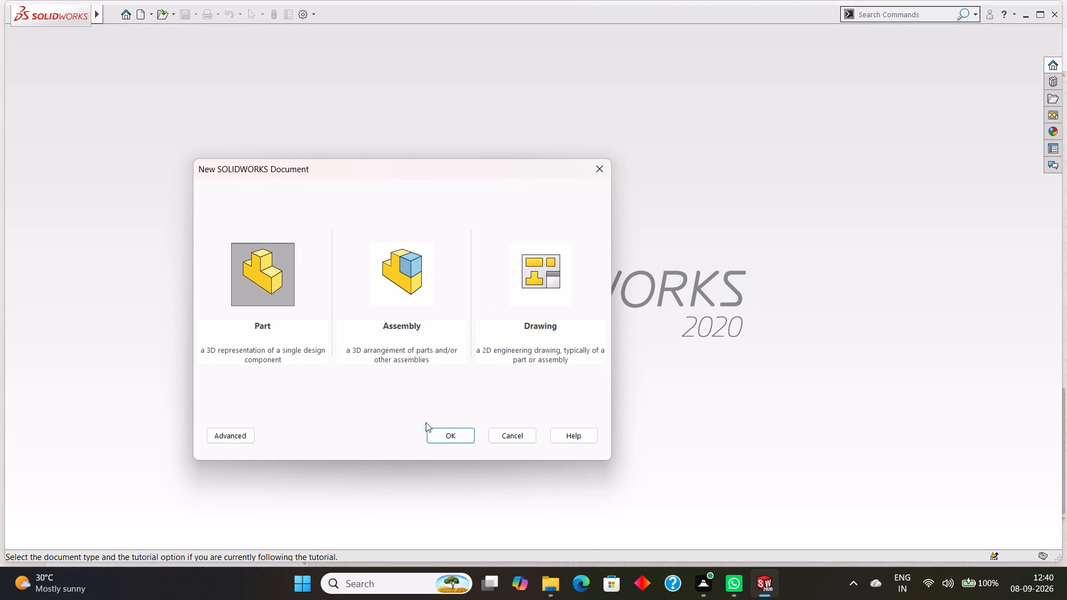
pyautogui.click(440, 429)
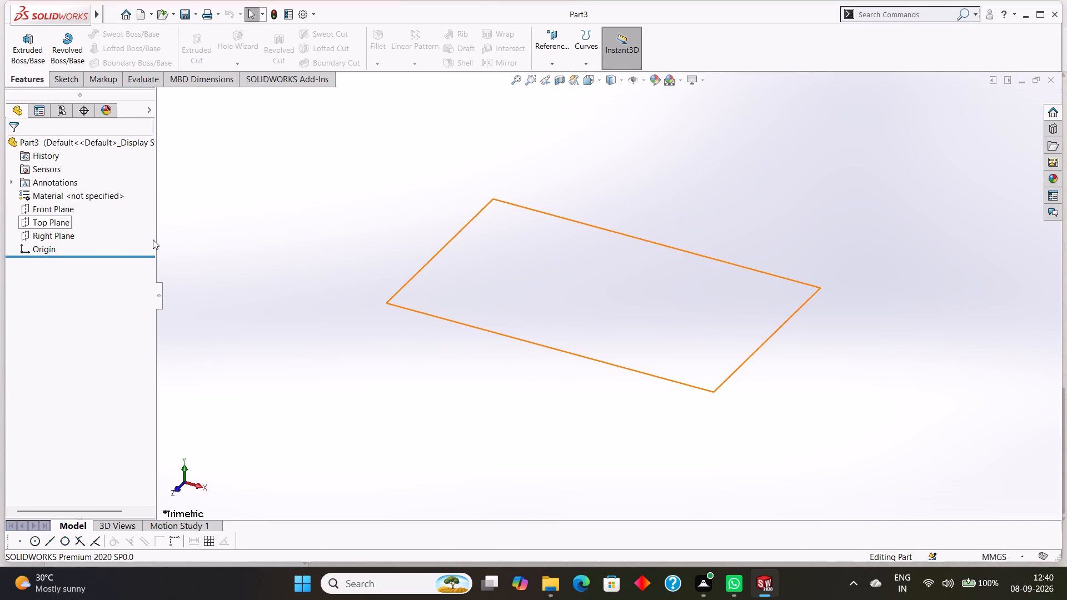
# Start a sketch on the Front Plane and draw a 6 mm horizontal line from the origin along positive X.
pyautogui.click(52, 208)
pyautogui.click(66, 82)
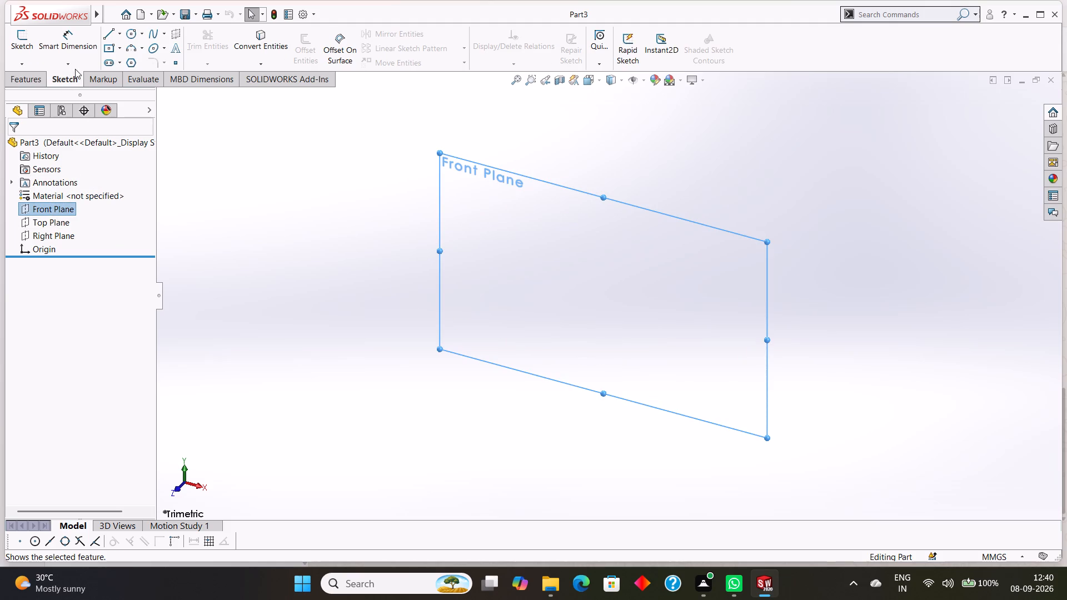
pyautogui.click(110, 32)
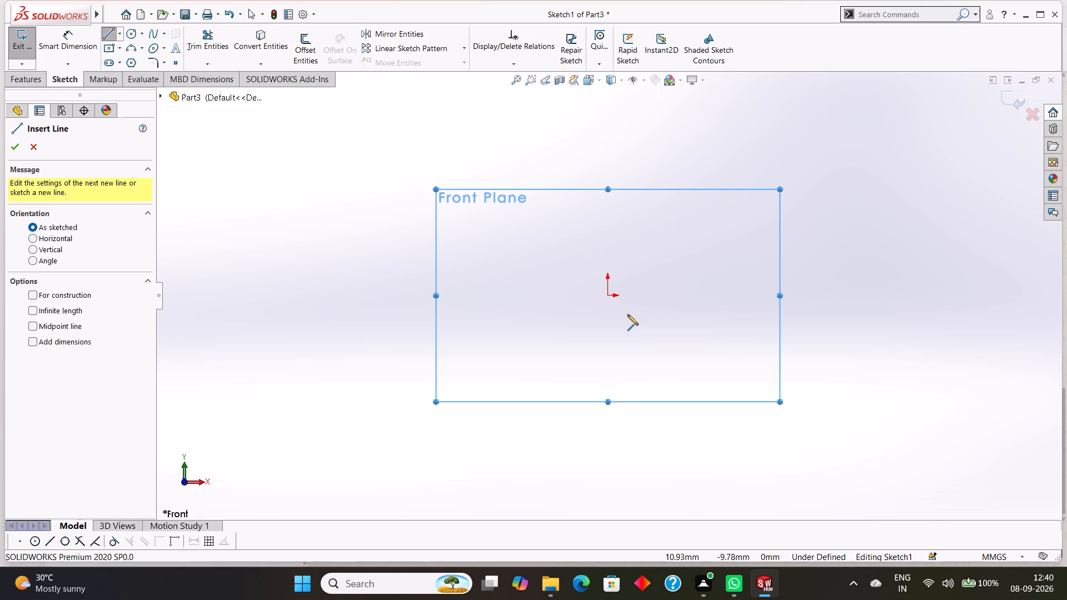
pyautogui.click(608, 294)
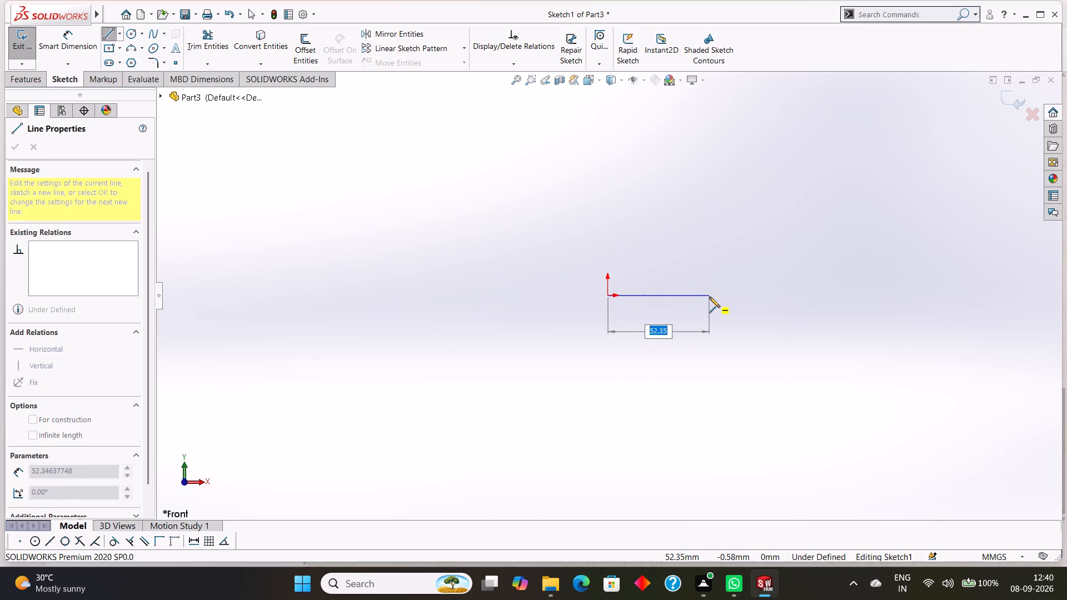
pyautogui.press('6')
pyautogui.press('Return')
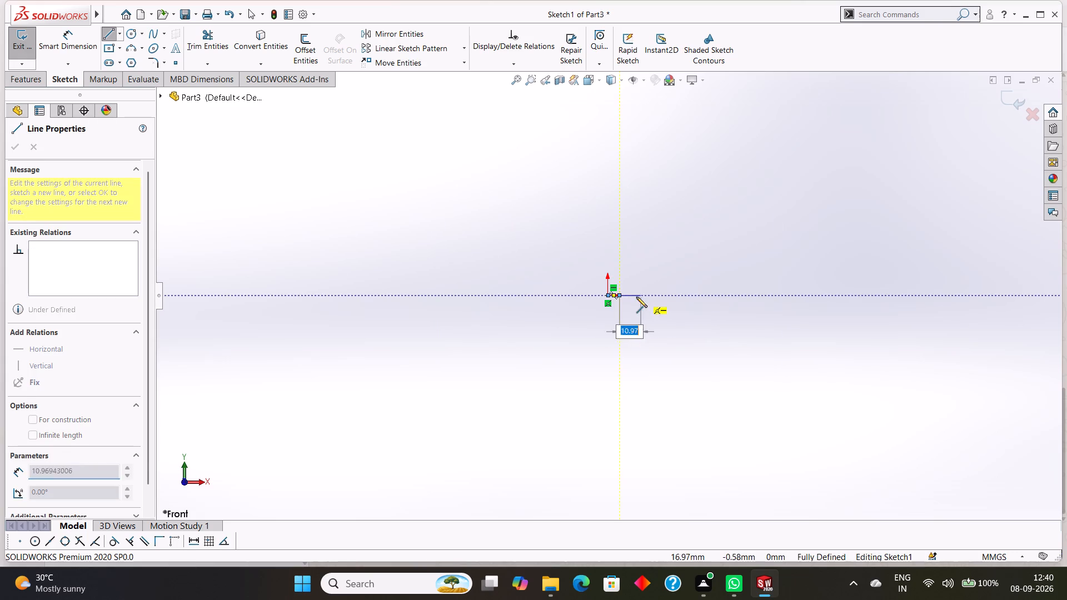
pyautogui.scroll(-1, 636, 297)
pyautogui.scroll(3, 620, 297)
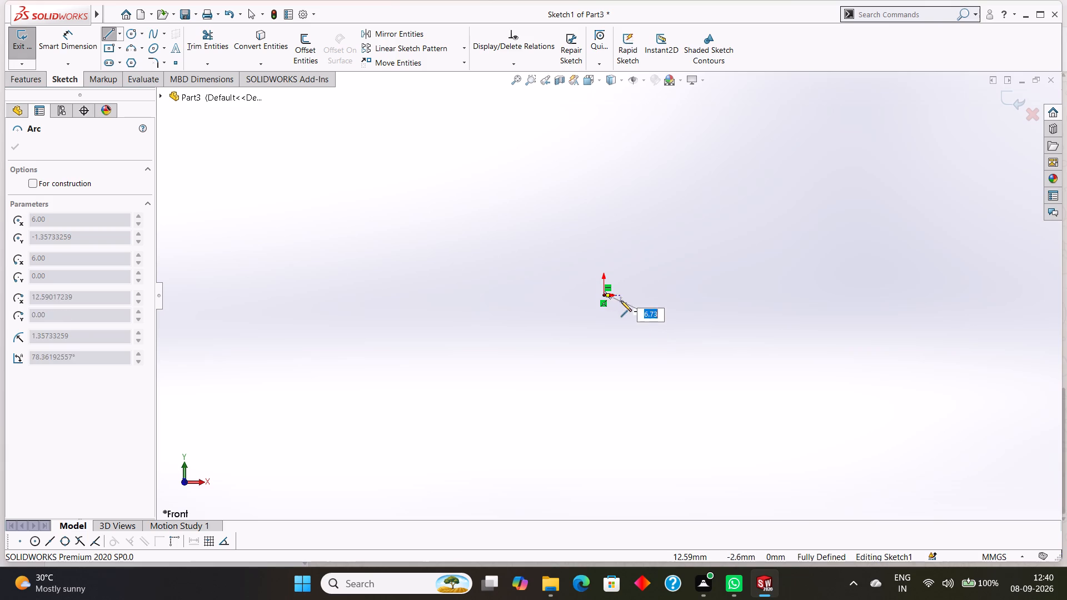
pyautogui.scroll(-16, 621, 301)
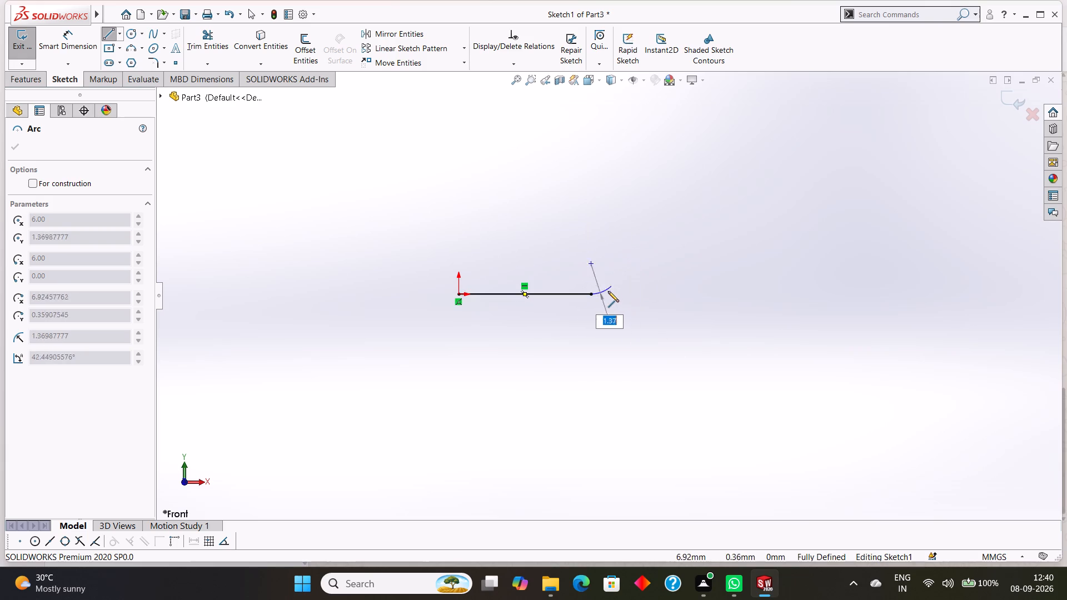
pyautogui.press('Escape')
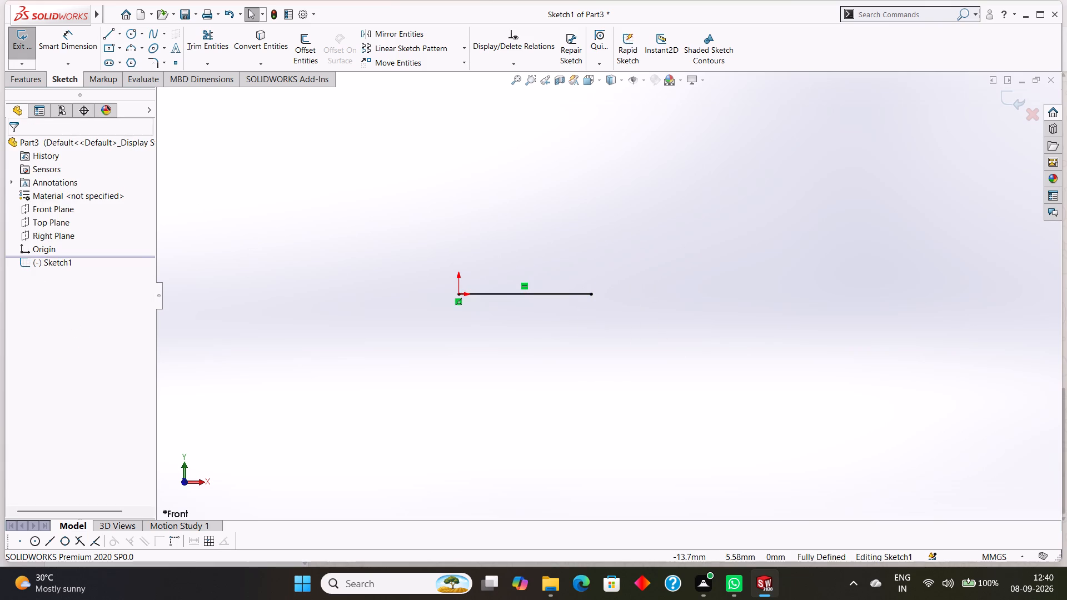
# Start a new line from the free end of the 6 mm horizontal line.
pyautogui.click(113, 28)
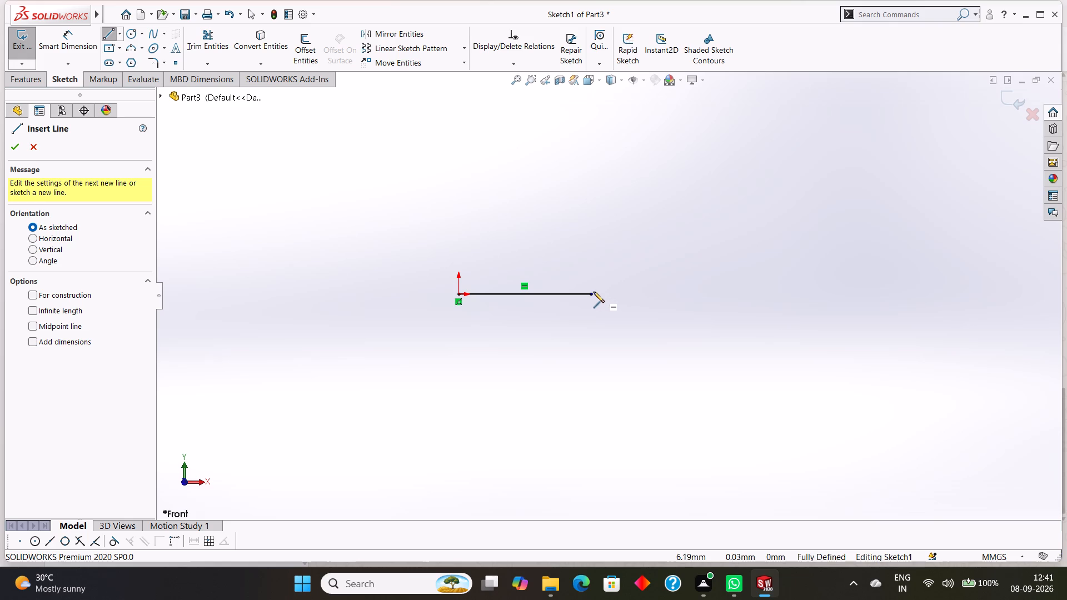
pyautogui.click(592, 296)
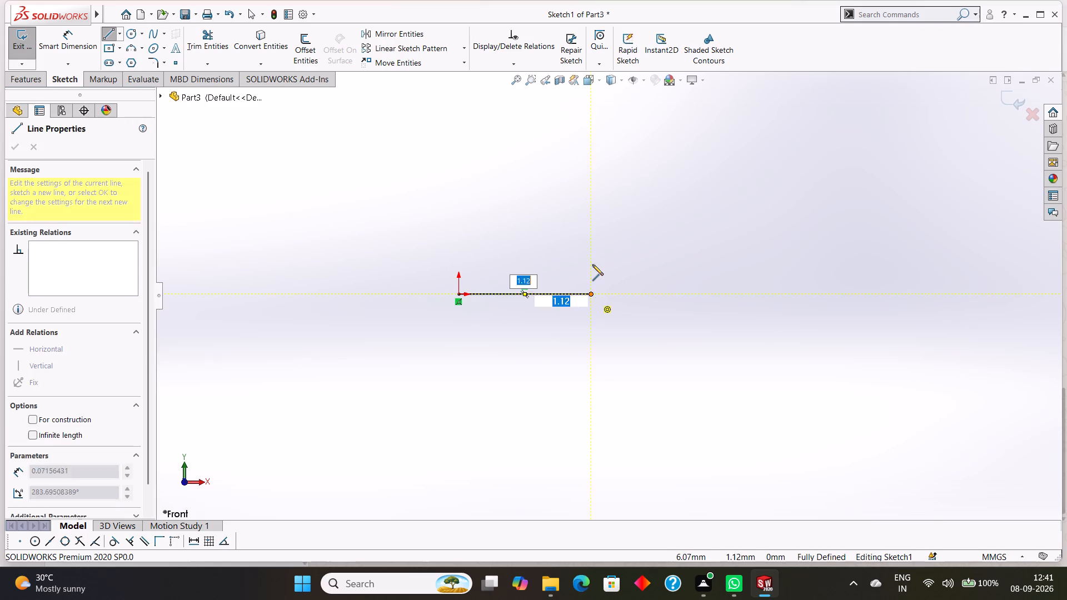
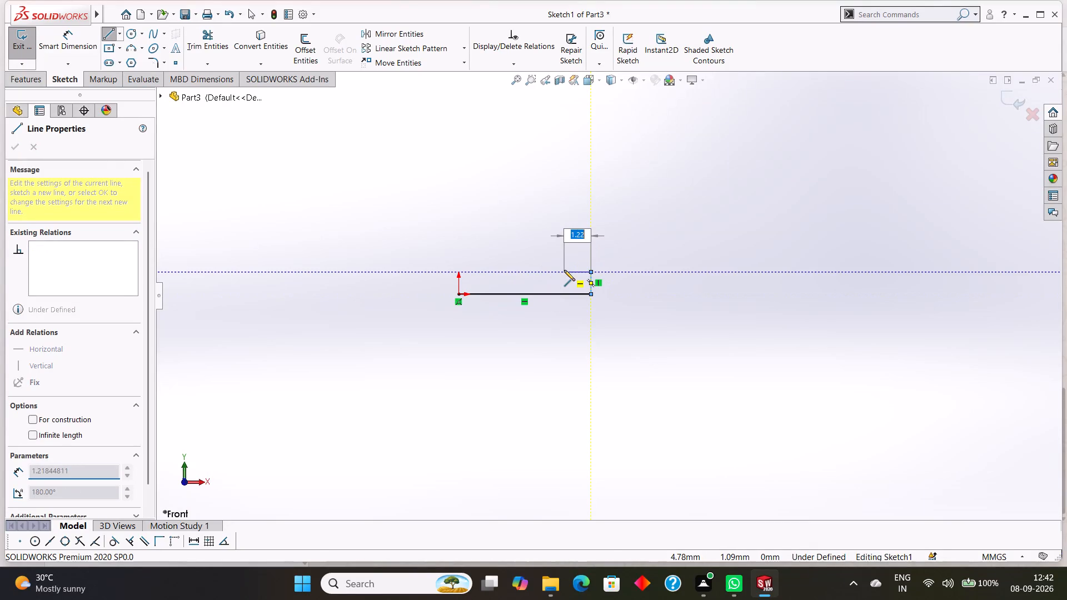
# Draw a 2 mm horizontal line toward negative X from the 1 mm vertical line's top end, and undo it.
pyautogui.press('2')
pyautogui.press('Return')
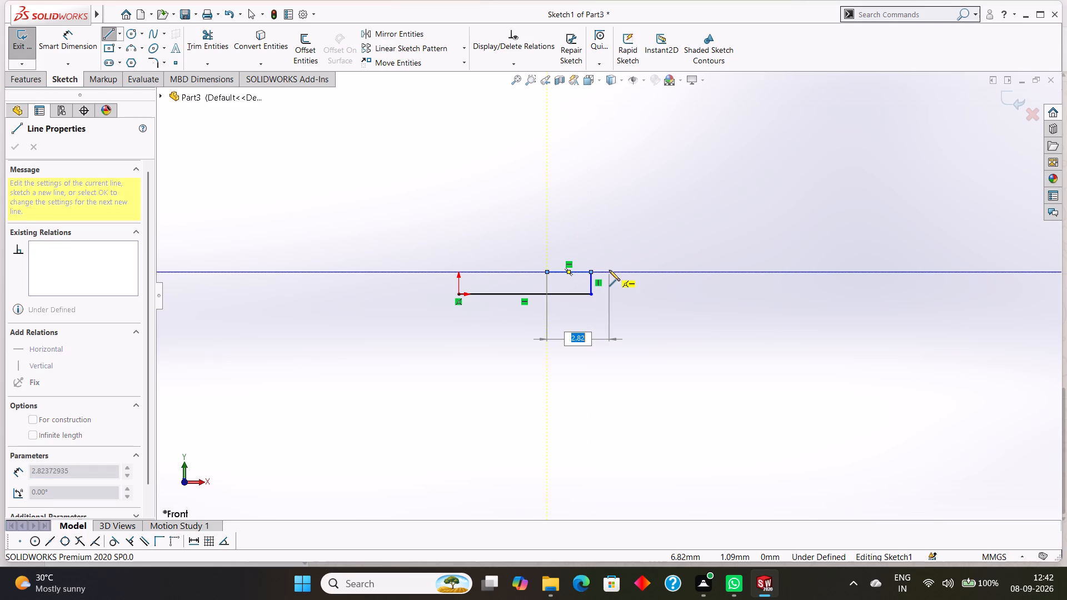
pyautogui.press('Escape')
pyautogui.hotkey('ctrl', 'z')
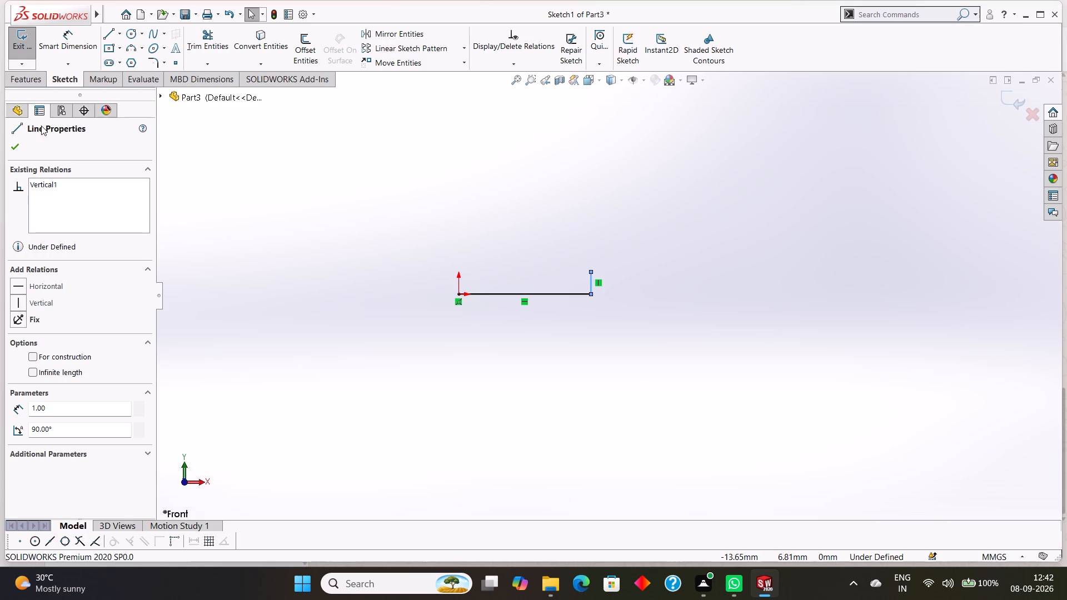
# From the 1 mm vertical line's top end, continue the profile 2 mm inward, 2 mm up, 2 mm outward and 3 mm up.
pyautogui.click(107, 33)
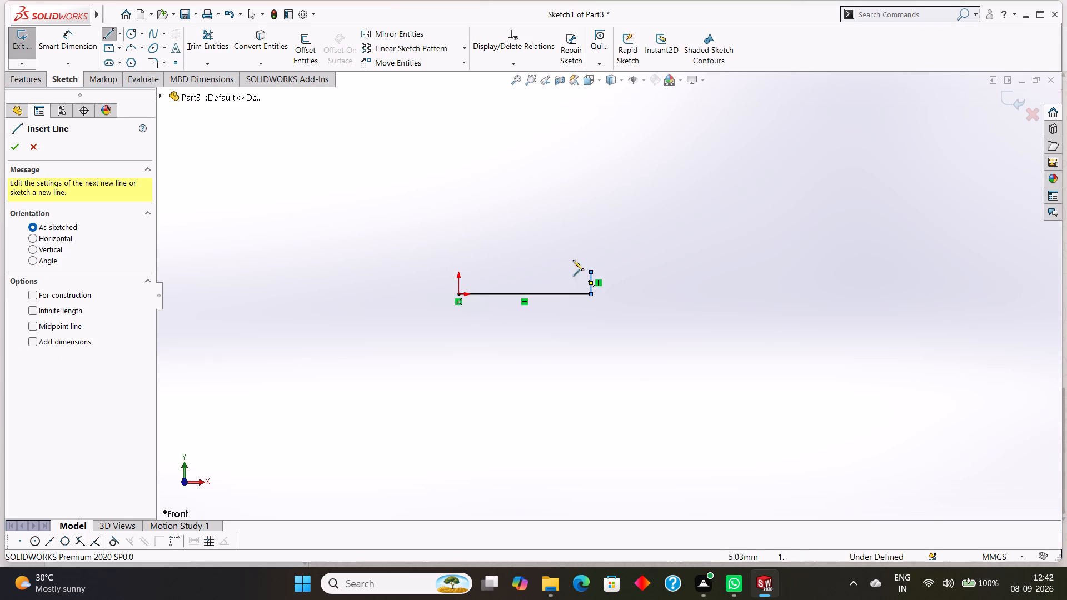
pyautogui.click(589, 271)
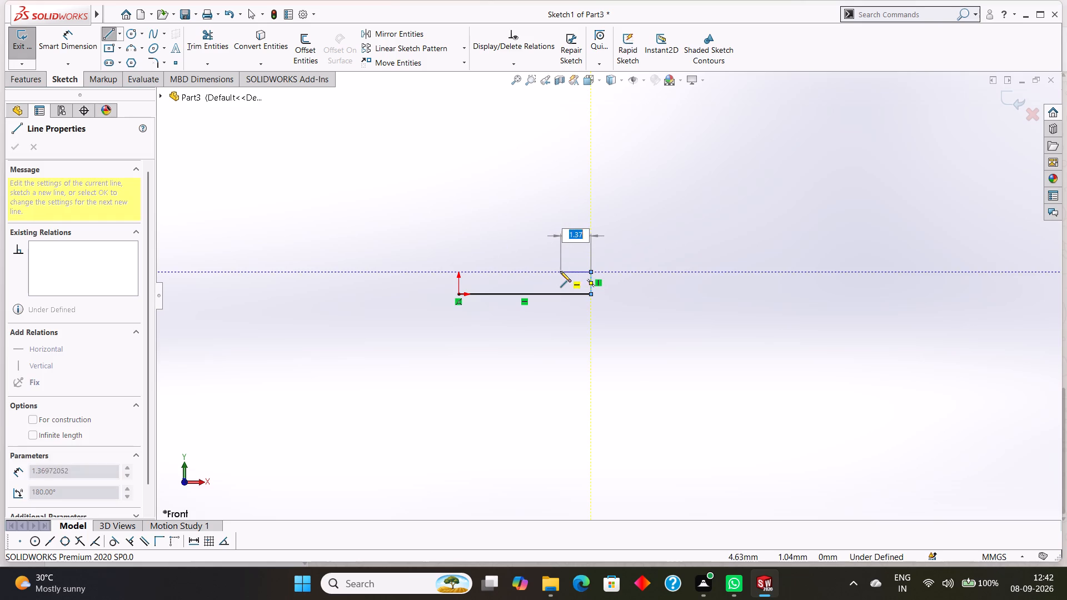
pyautogui.press('2')
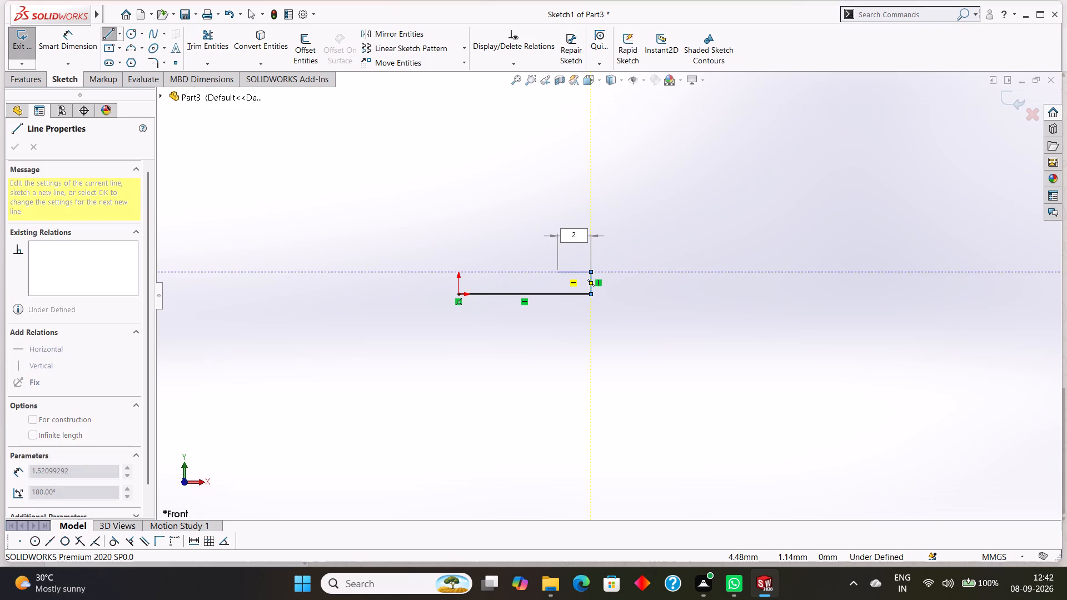
pyautogui.press('Return')
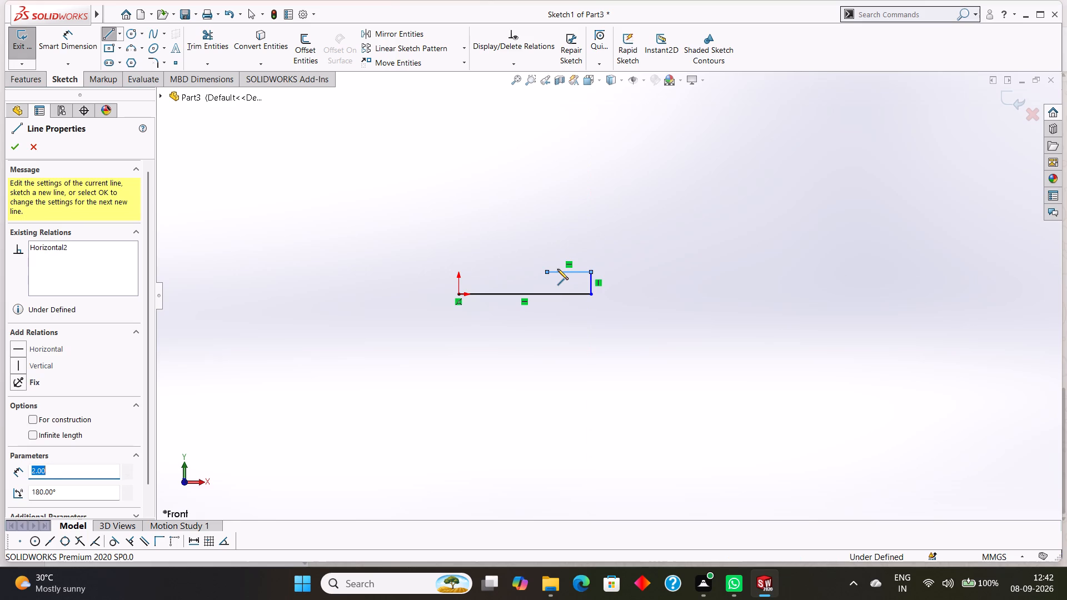
pyautogui.press('2')
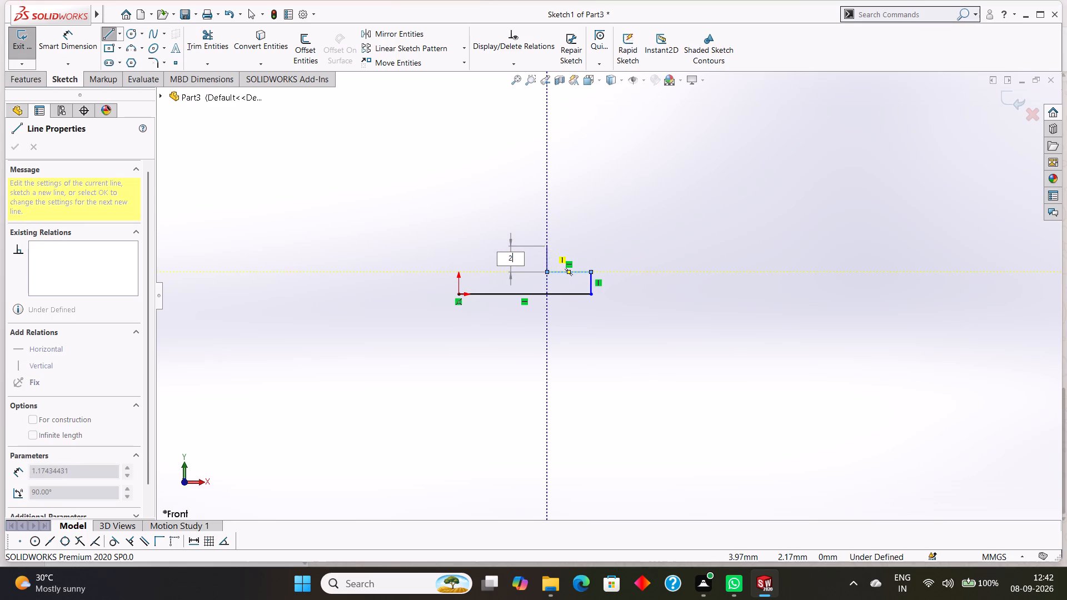
pyautogui.press('Return')
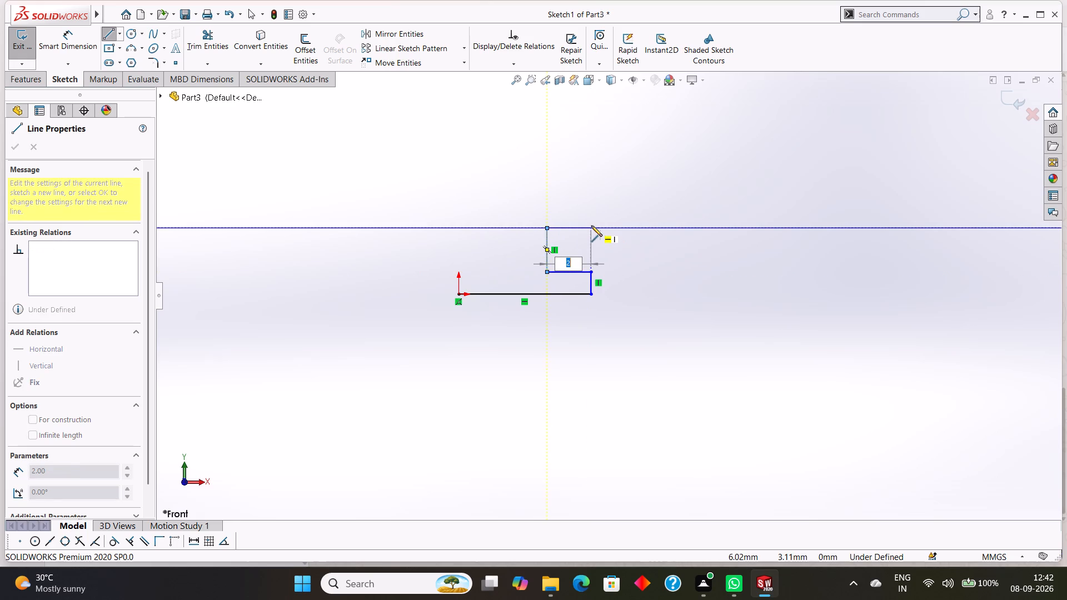
pyautogui.press('2')
pyautogui.press('Return')
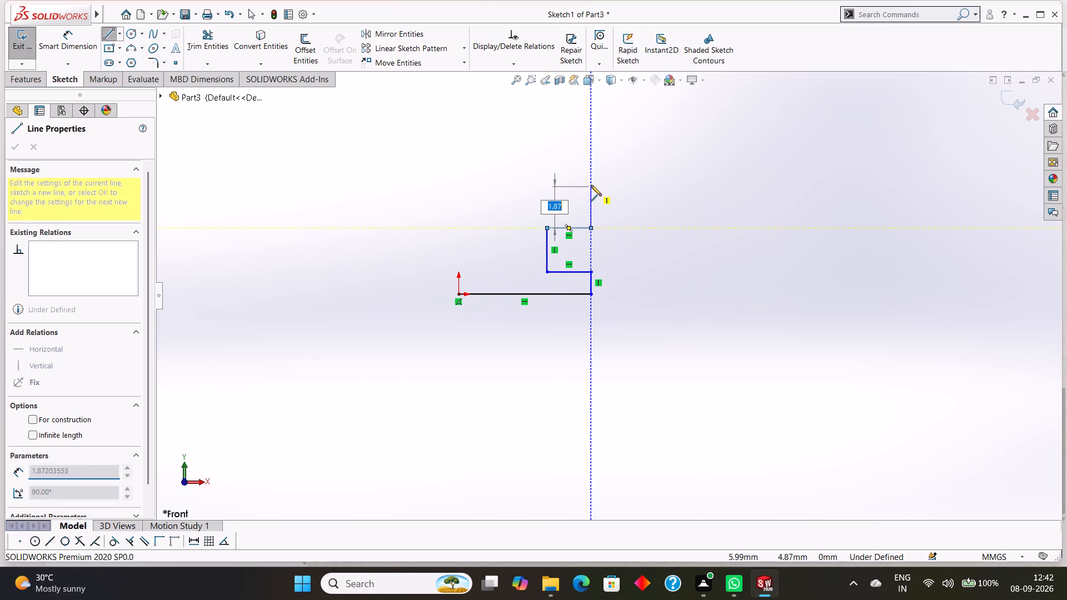
pyautogui.press('3')
pyautogui.press('Return')
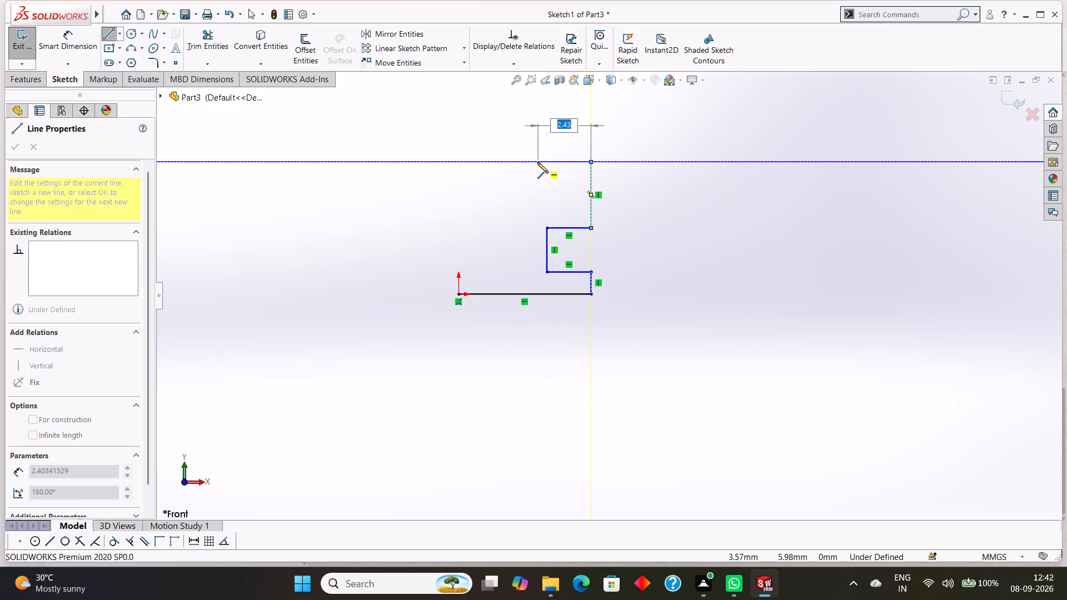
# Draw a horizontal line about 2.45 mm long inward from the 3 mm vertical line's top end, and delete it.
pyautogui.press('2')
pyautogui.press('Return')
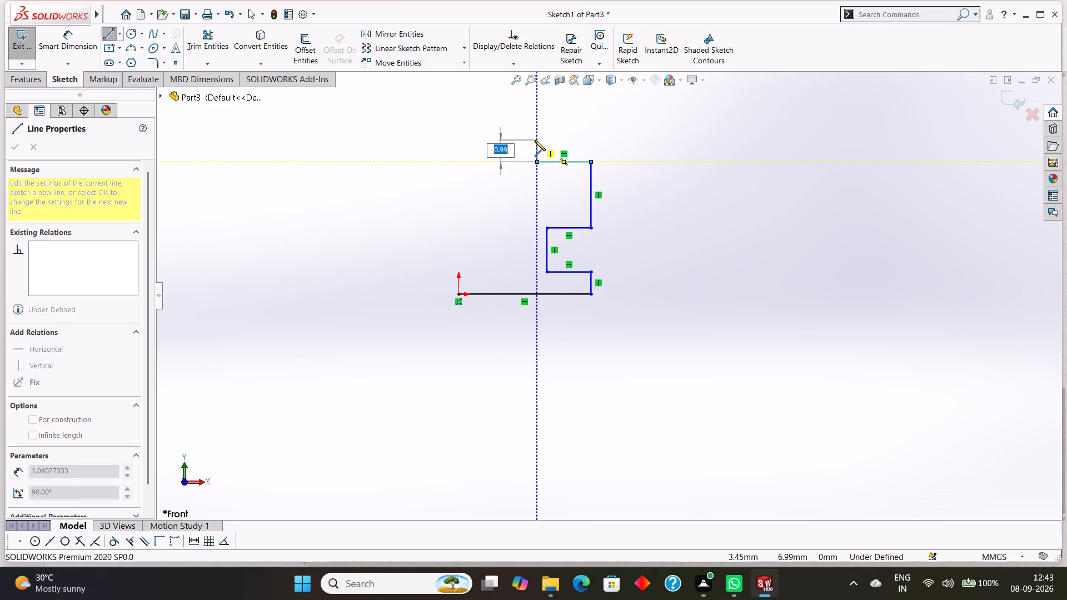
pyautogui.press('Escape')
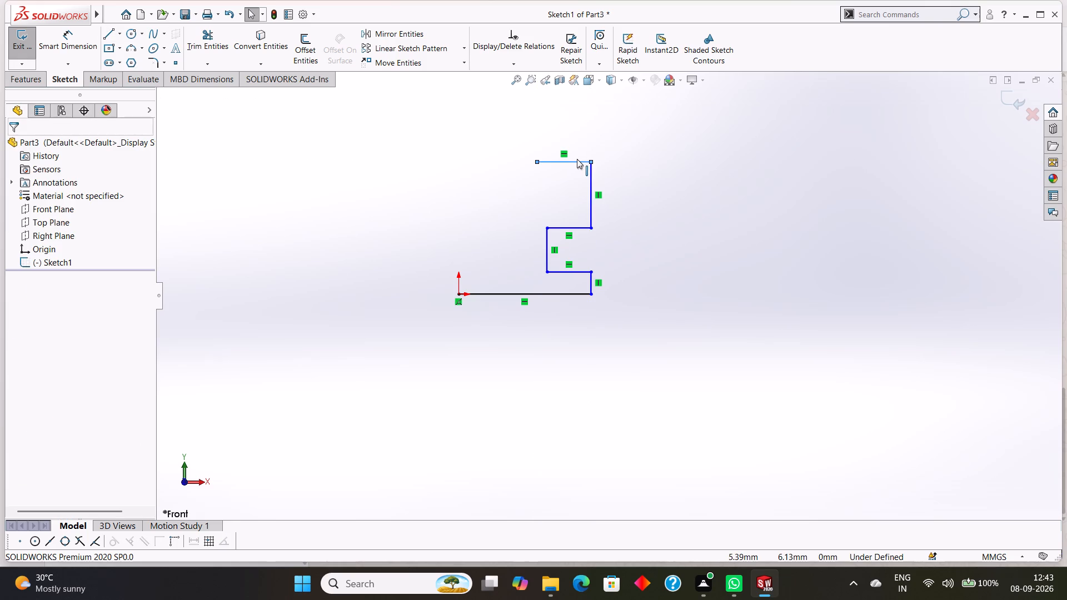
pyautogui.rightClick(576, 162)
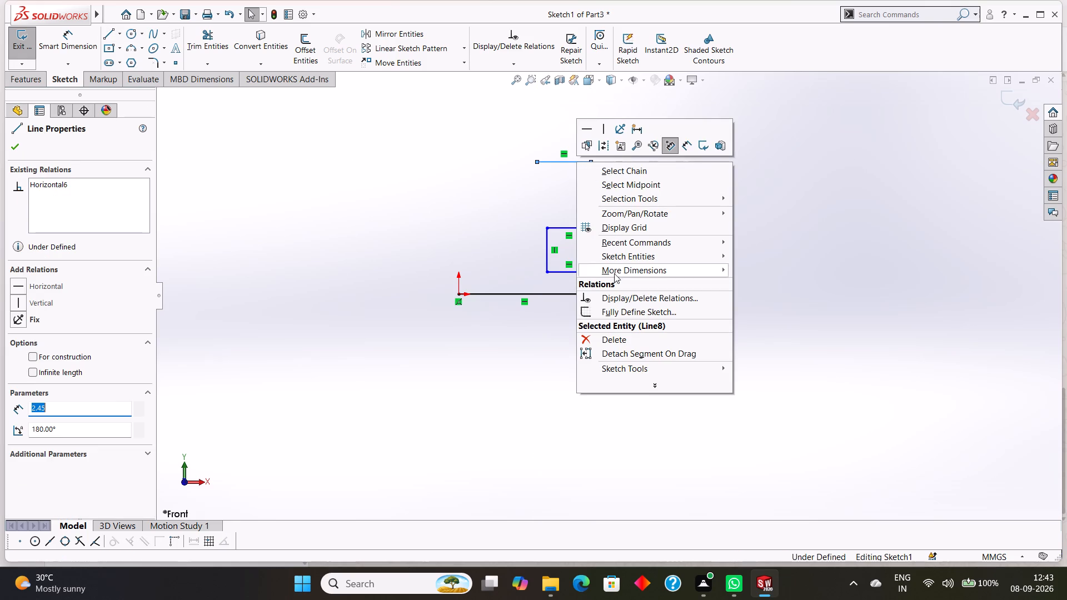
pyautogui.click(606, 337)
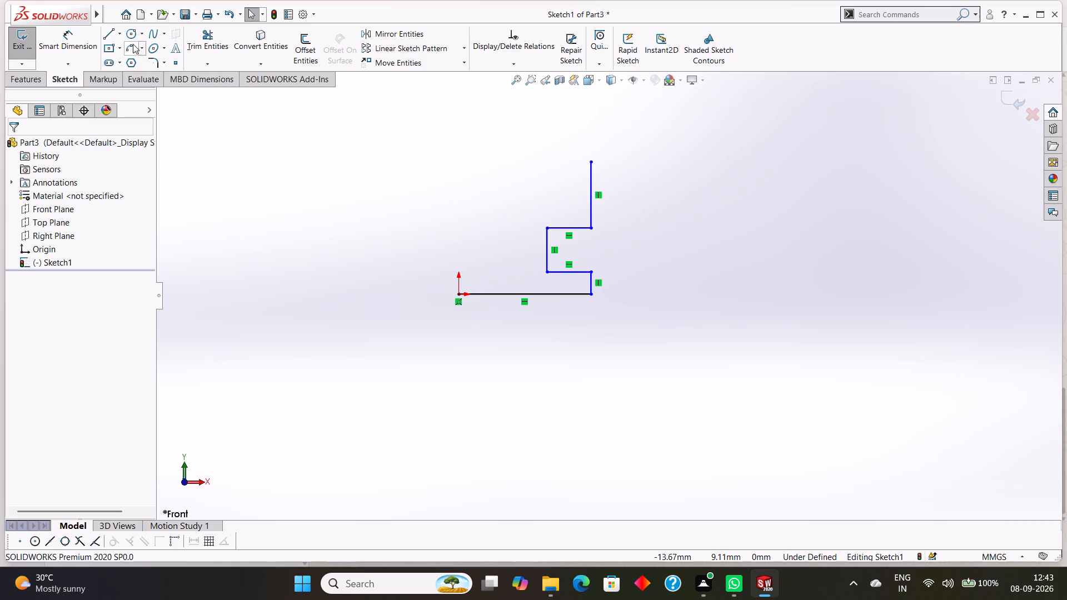
# Sketch an upper notch from the 3 mm vertical line's top end with lines 2 mm inward, 2 mm up and 2 mm outward.
pyautogui.click(112, 31)
pyautogui.click(591, 161)
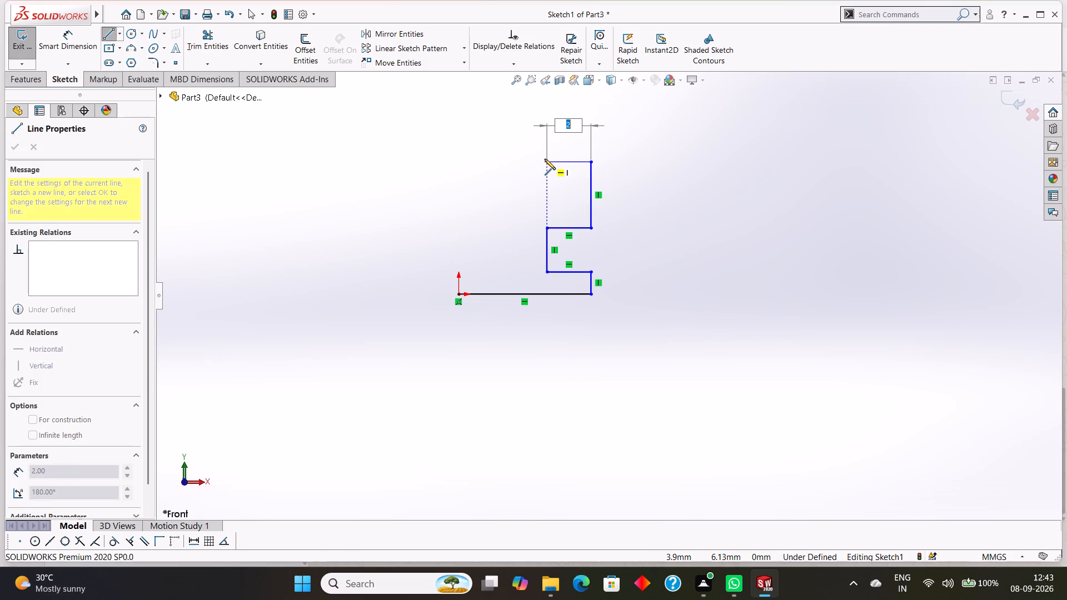
pyautogui.press('2')
pyautogui.press('Return')
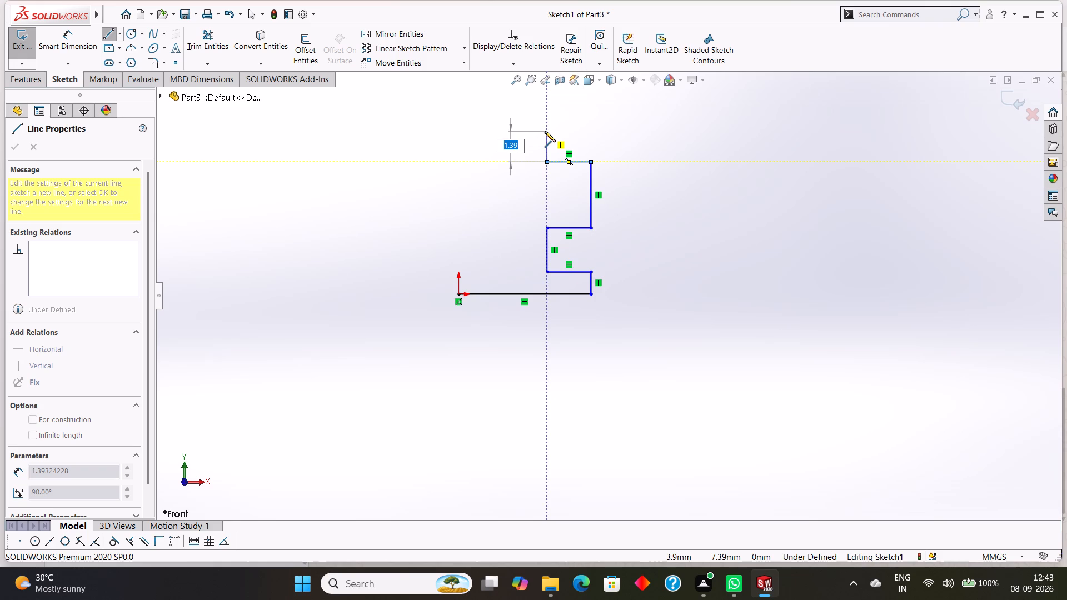
pyautogui.press('2')
pyautogui.press('Return')
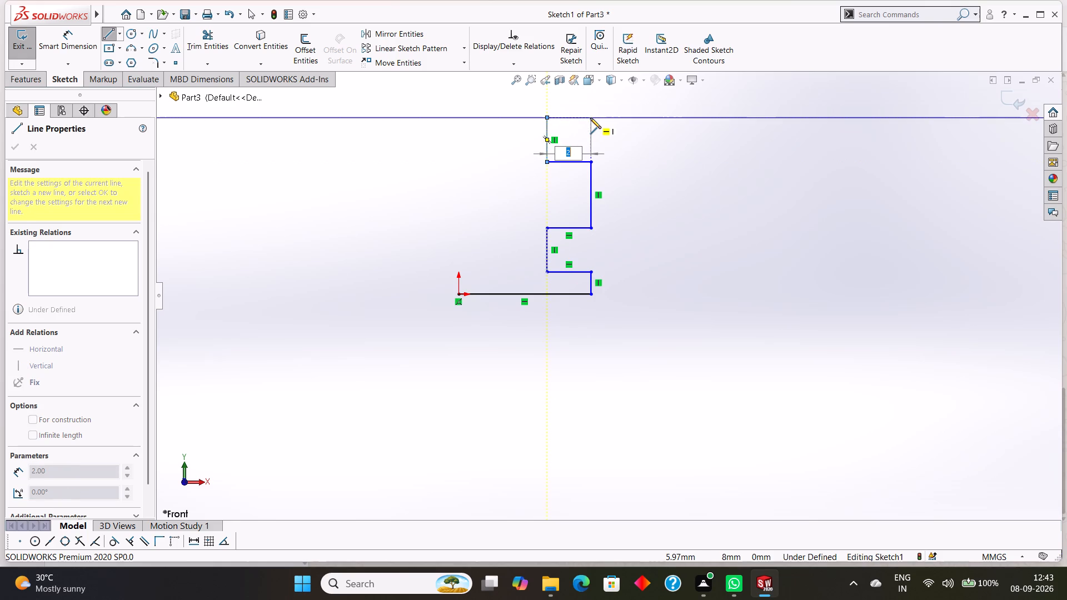
pyautogui.press('2')
pyautogui.press('Return')
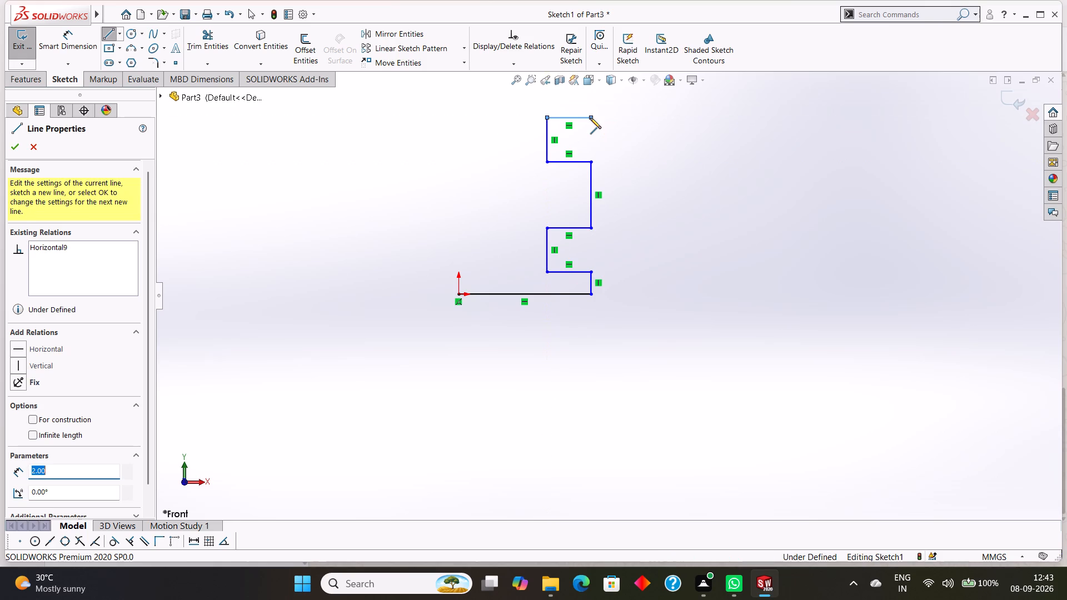
# Continue the profile above the upper notch with a 1 mm vertical line and a 6 mm horizontal line toward the origin side.
pyautogui.scroll(1, 590, 118)
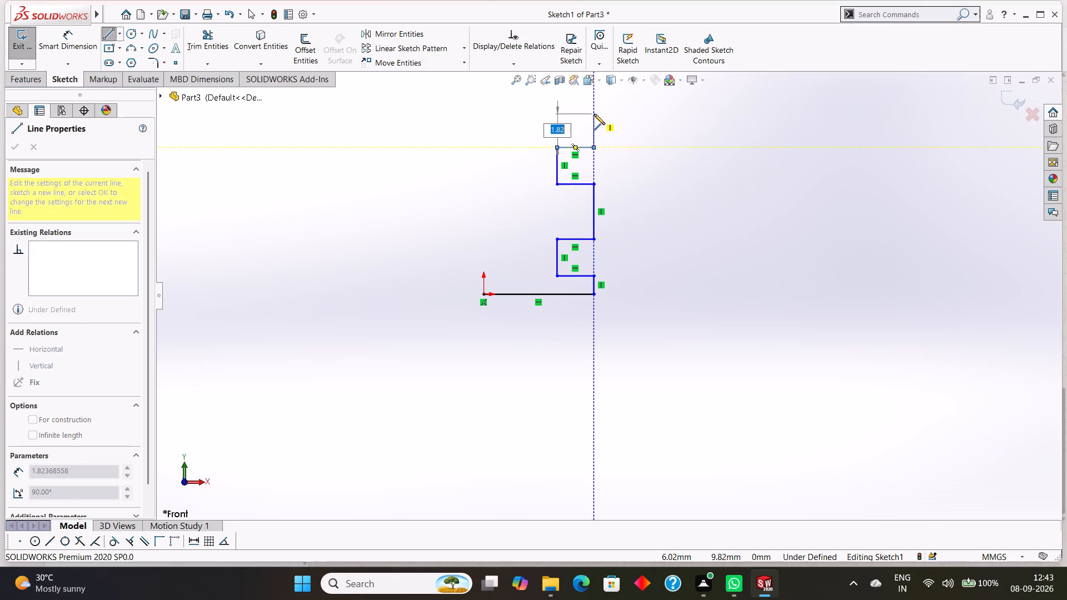
pyautogui.press('1')
pyautogui.press('Return')
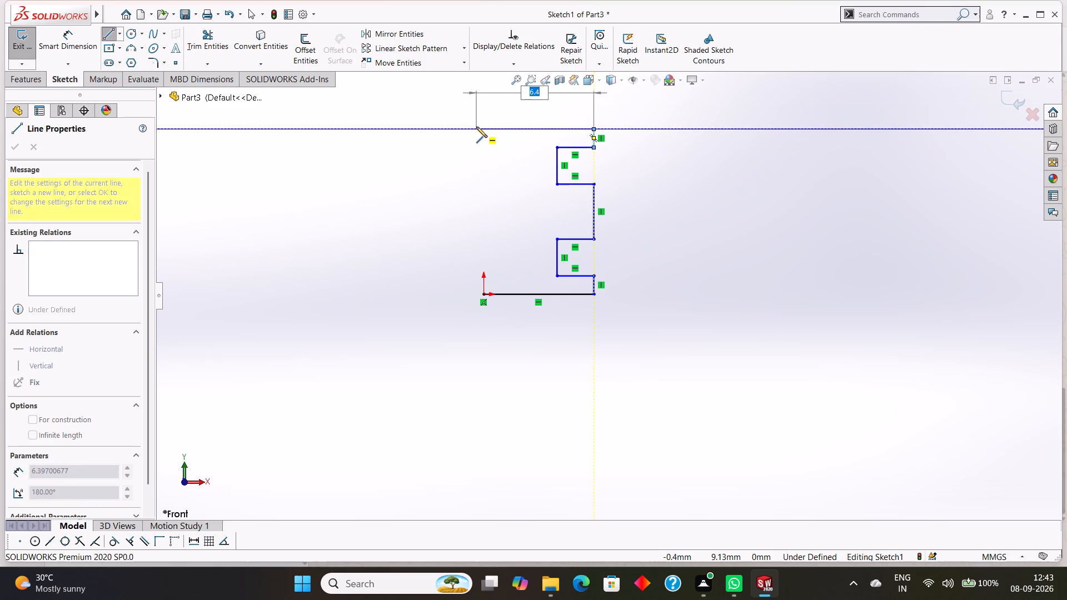
pyautogui.press('6')
pyautogui.press('Return')
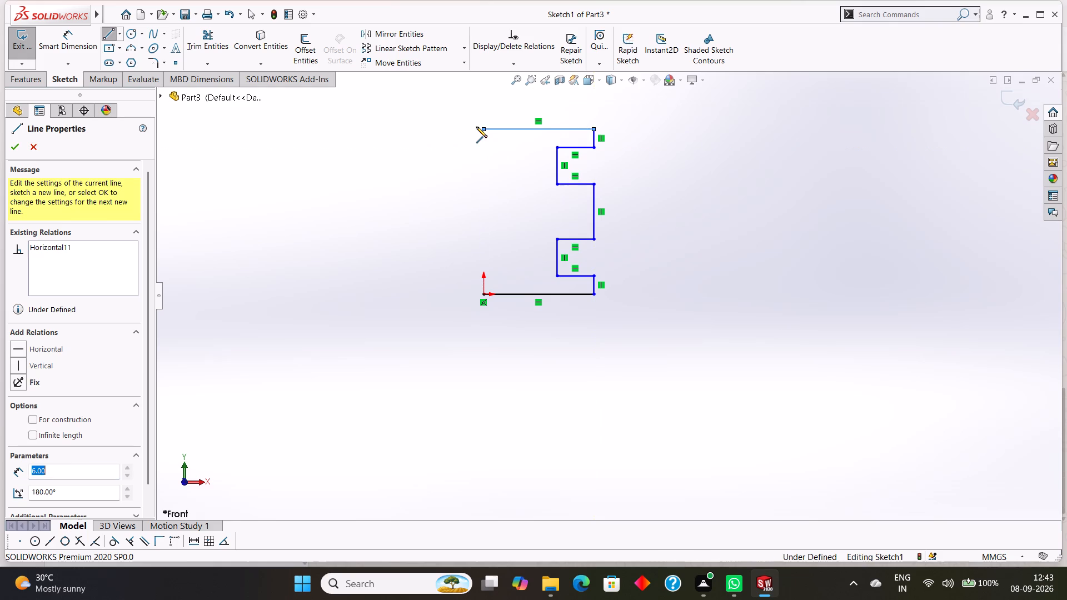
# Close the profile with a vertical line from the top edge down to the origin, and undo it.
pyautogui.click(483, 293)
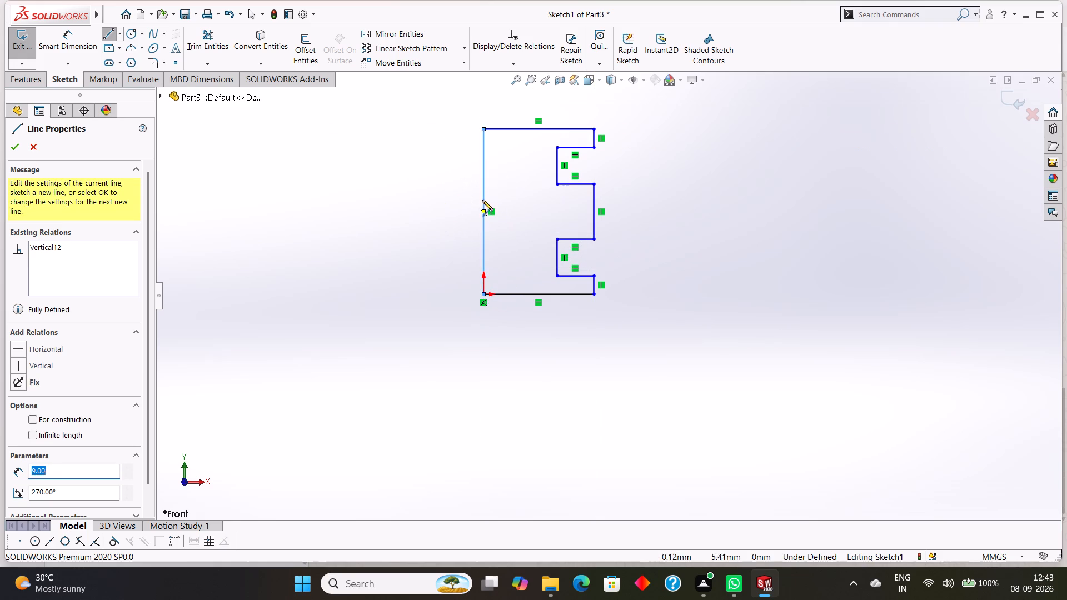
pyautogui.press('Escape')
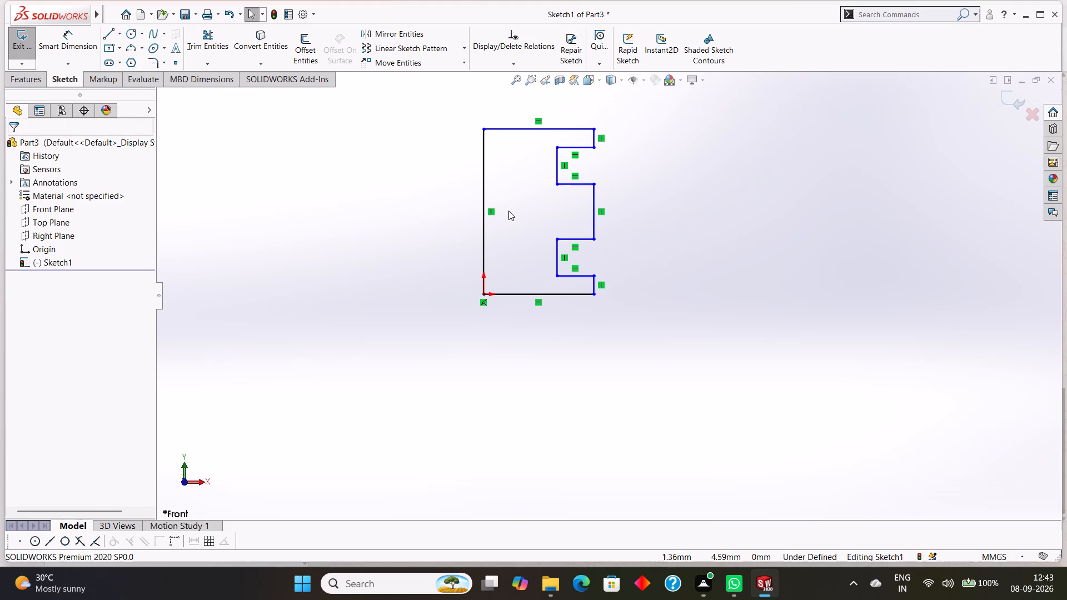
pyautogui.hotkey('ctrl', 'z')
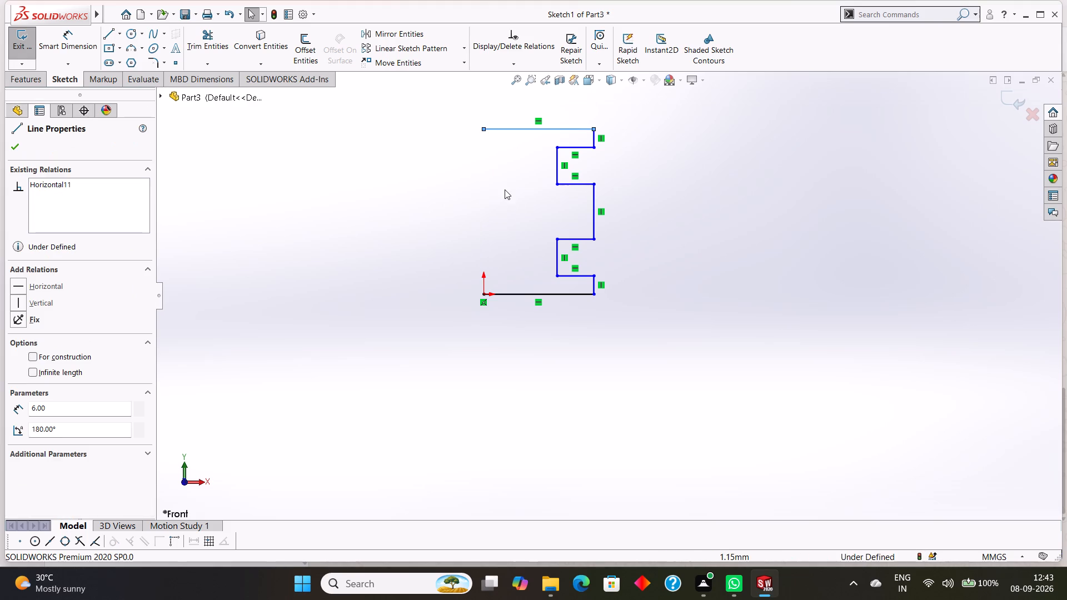
# Delete the vertical line of the upper notch.
pyautogui.rightClick(556, 158)
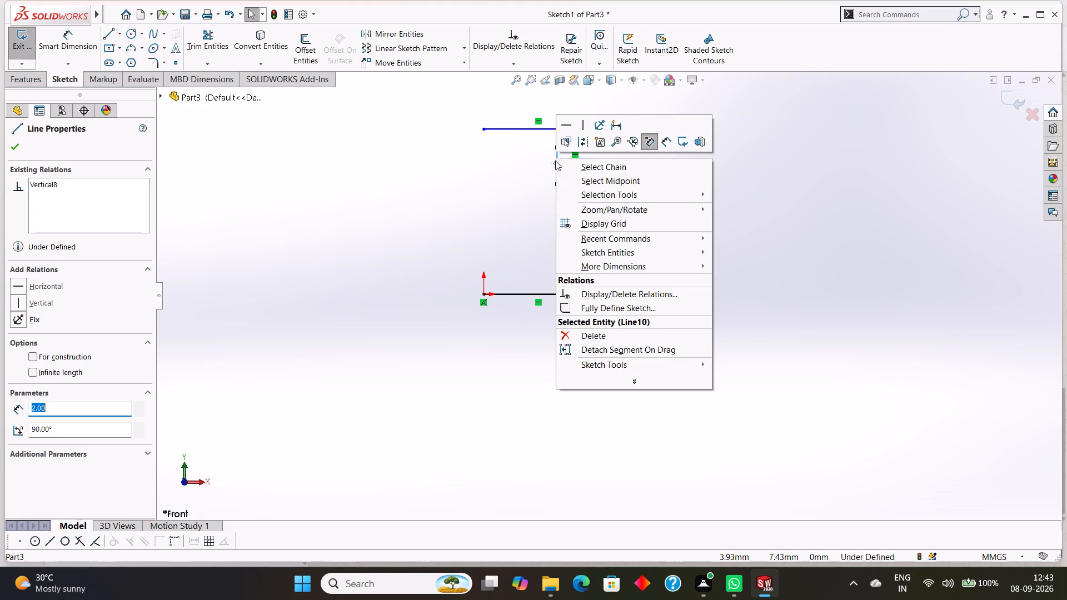
pyautogui.click(598, 333)
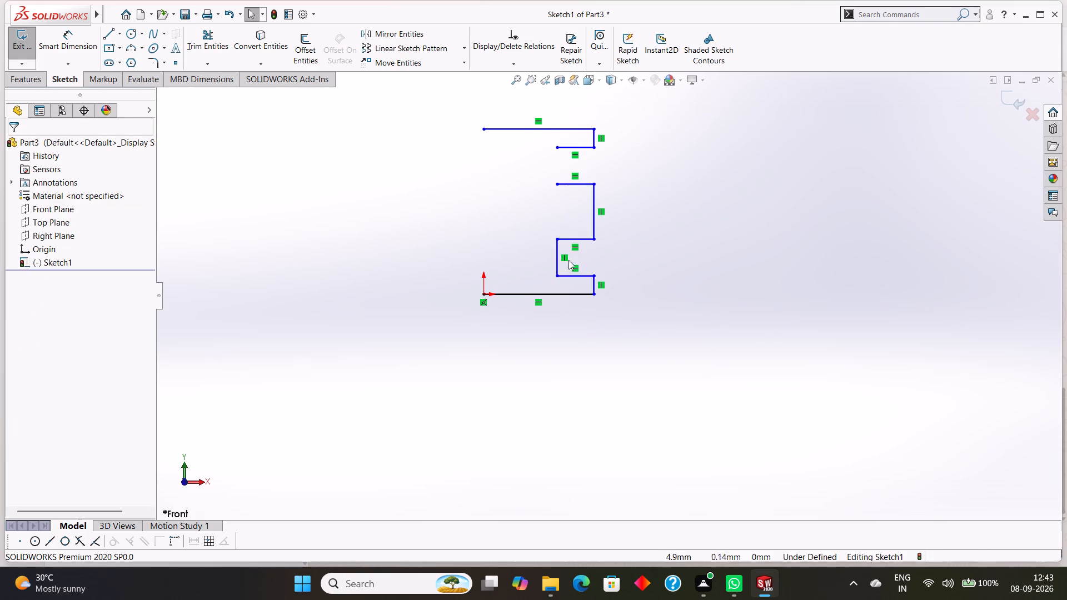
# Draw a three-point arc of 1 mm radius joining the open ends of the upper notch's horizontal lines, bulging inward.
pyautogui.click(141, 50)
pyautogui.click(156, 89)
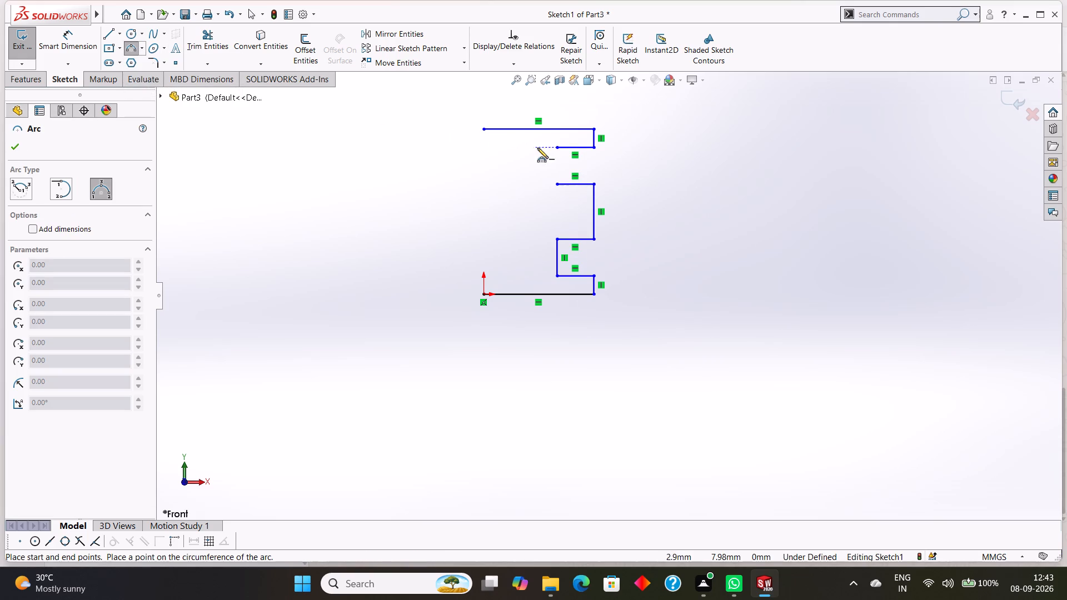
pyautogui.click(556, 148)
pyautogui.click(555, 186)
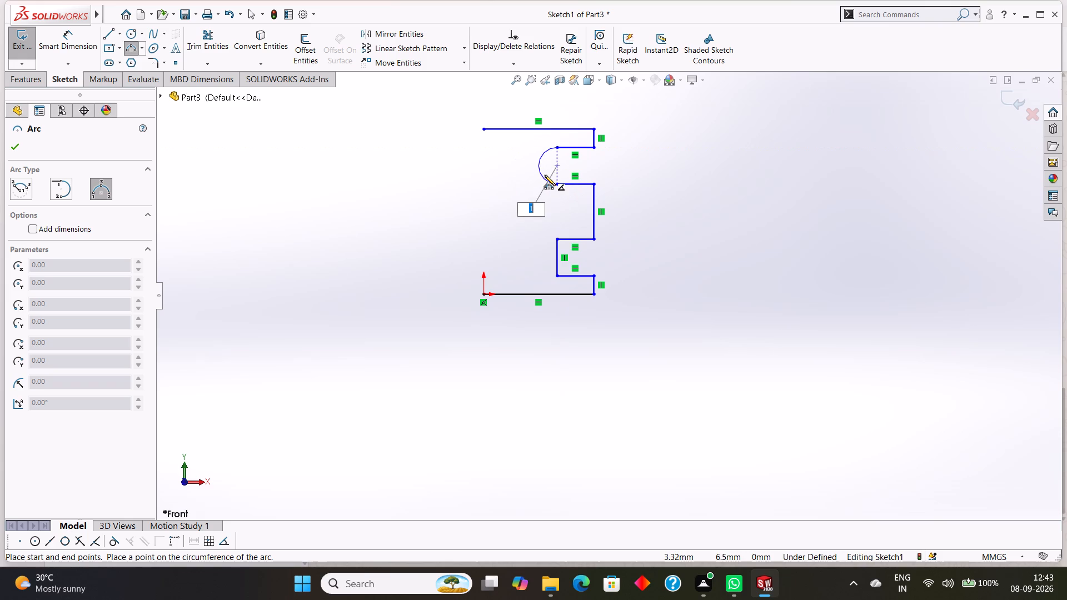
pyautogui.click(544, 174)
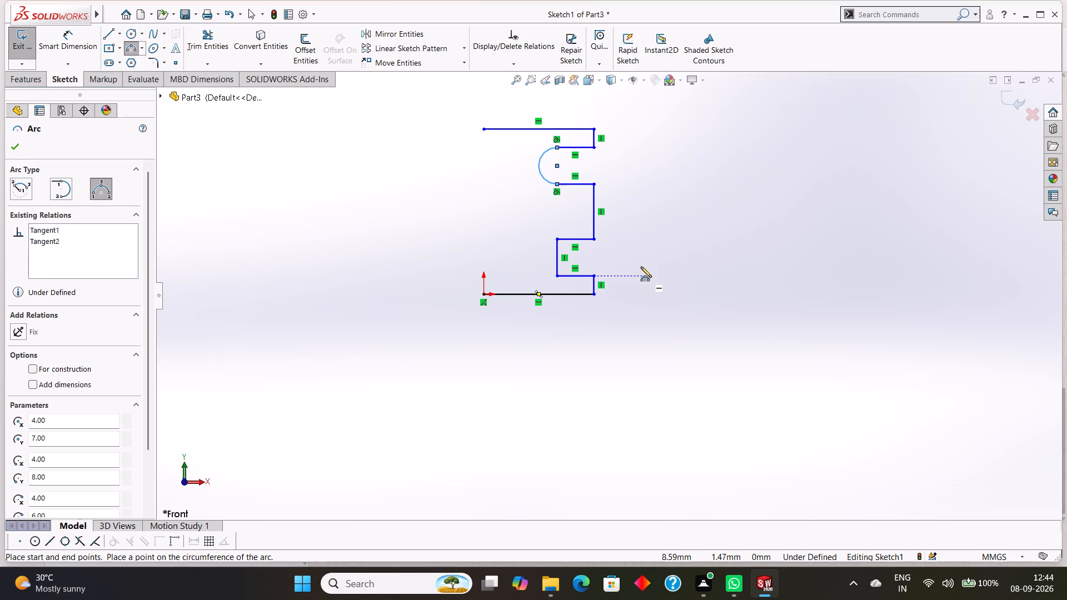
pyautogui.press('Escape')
# Delete the upper notch's two horizontal lines and the arc joining them.
pyautogui.rightClick(581, 147)
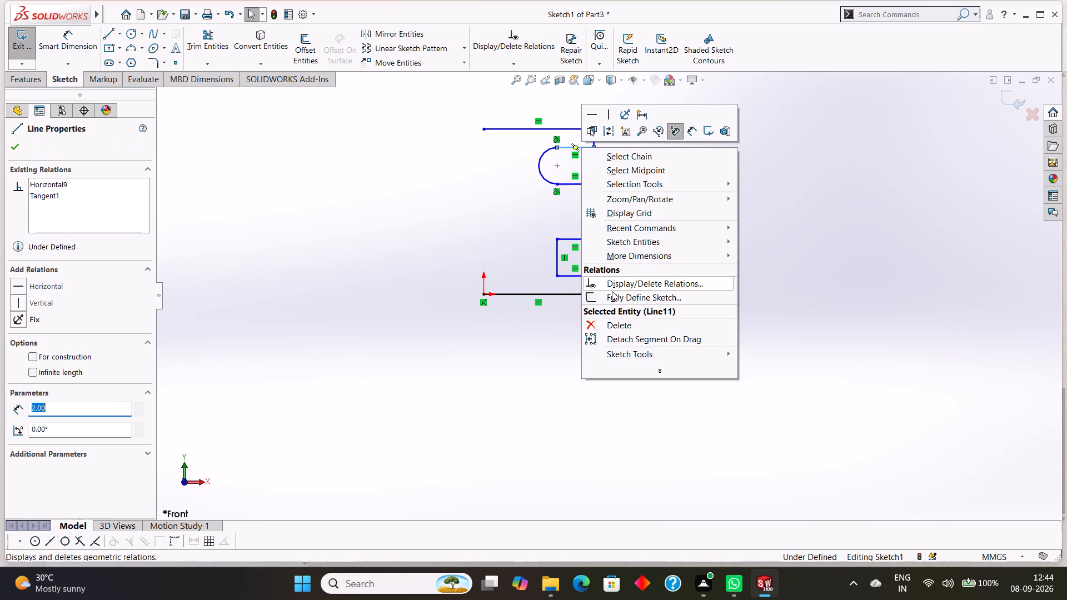
pyautogui.click(619, 322)
pyautogui.rightClick(567, 182)
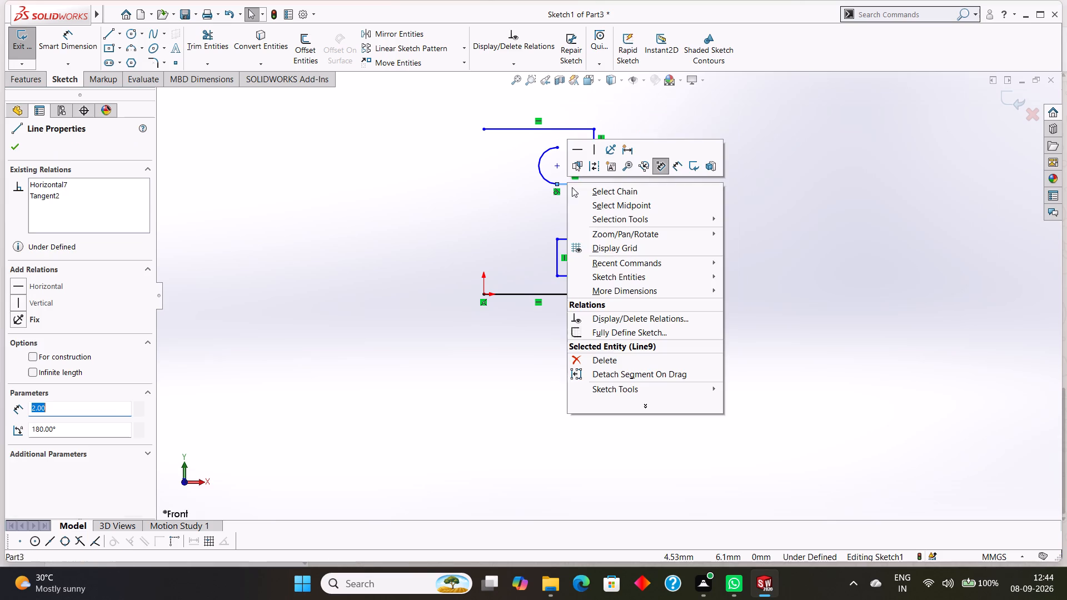
pyautogui.click(612, 357)
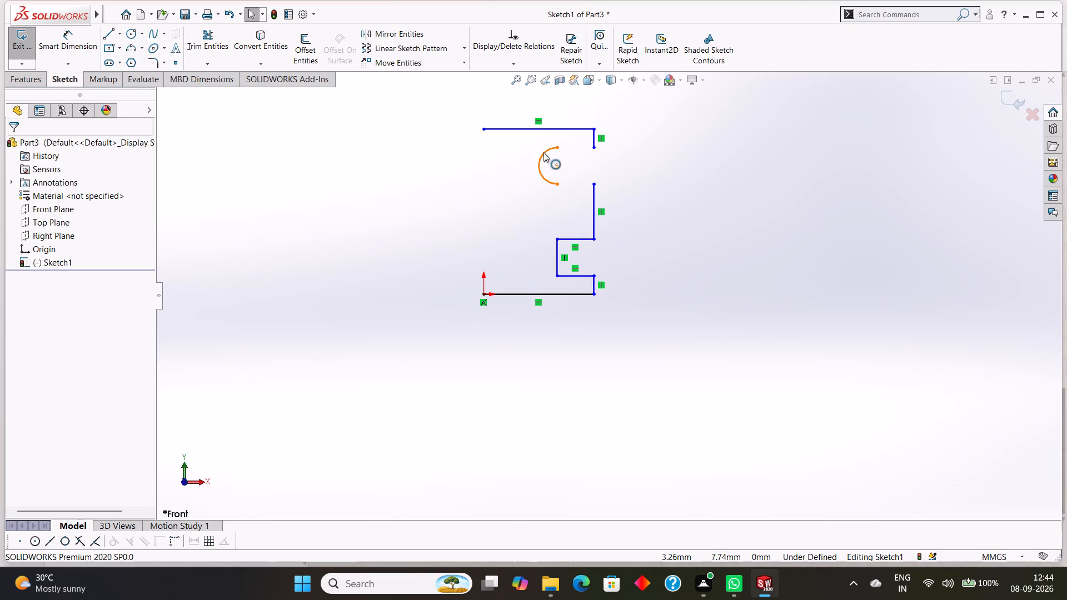
pyautogui.rightClick(544, 153)
pyautogui.click(586, 329)
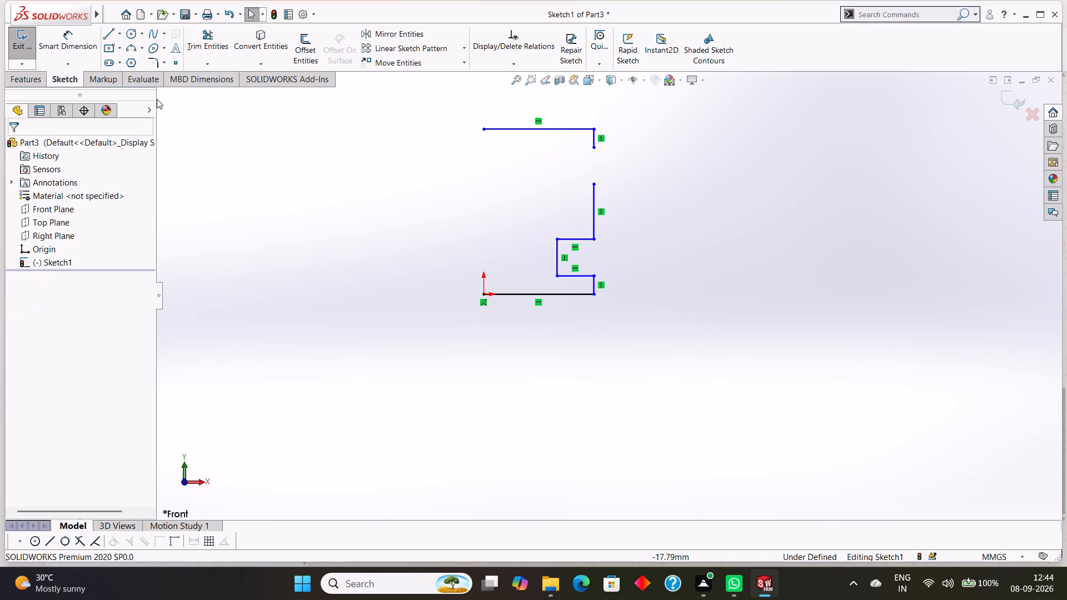
# Draw two 1 mm horizontal lines inward from the open ends of the upper gap in the profile's right side.
pyautogui.click(106, 32)
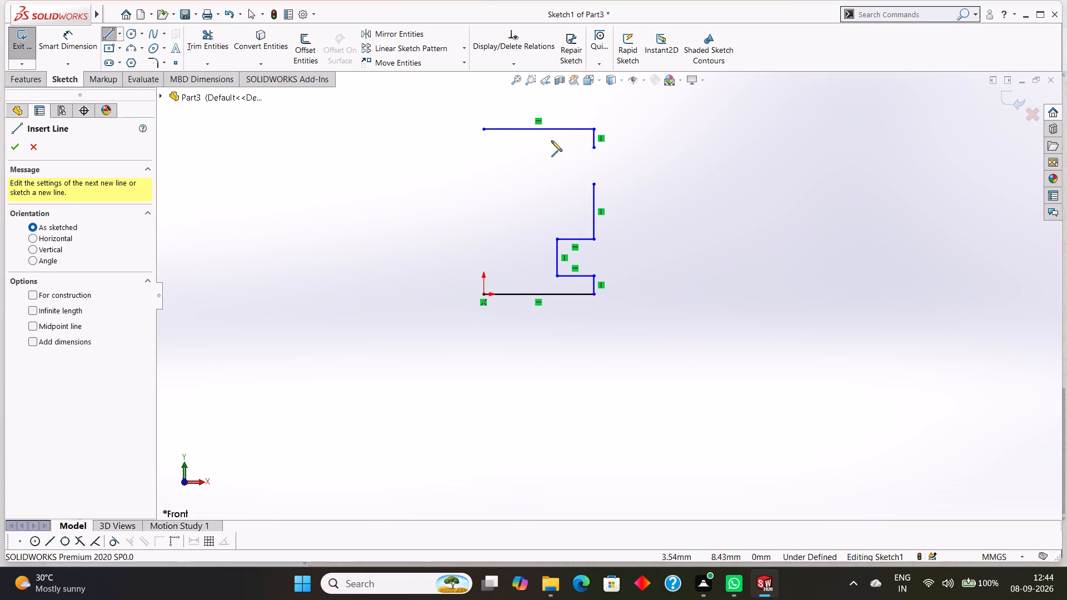
pyautogui.click(593, 148)
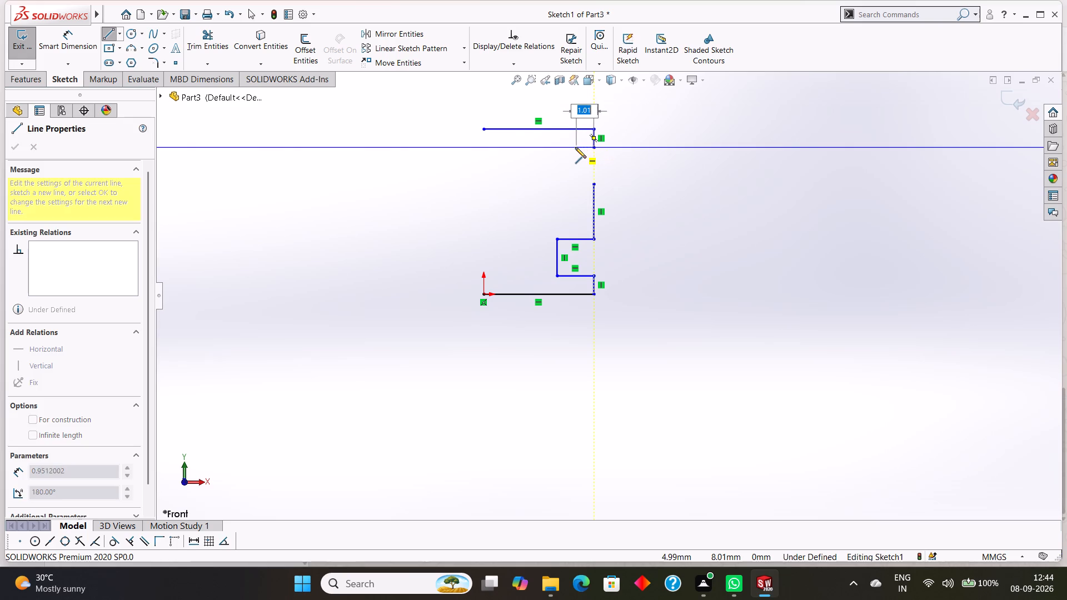
pyautogui.press('1')
pyautogui.press('Return')
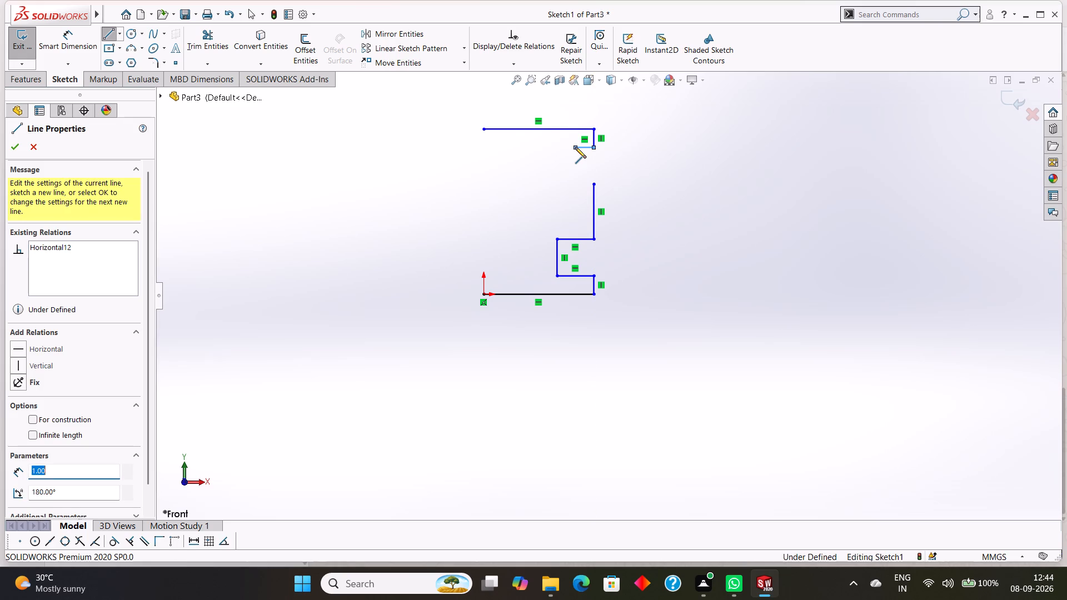
pyautogui.press('Escape')
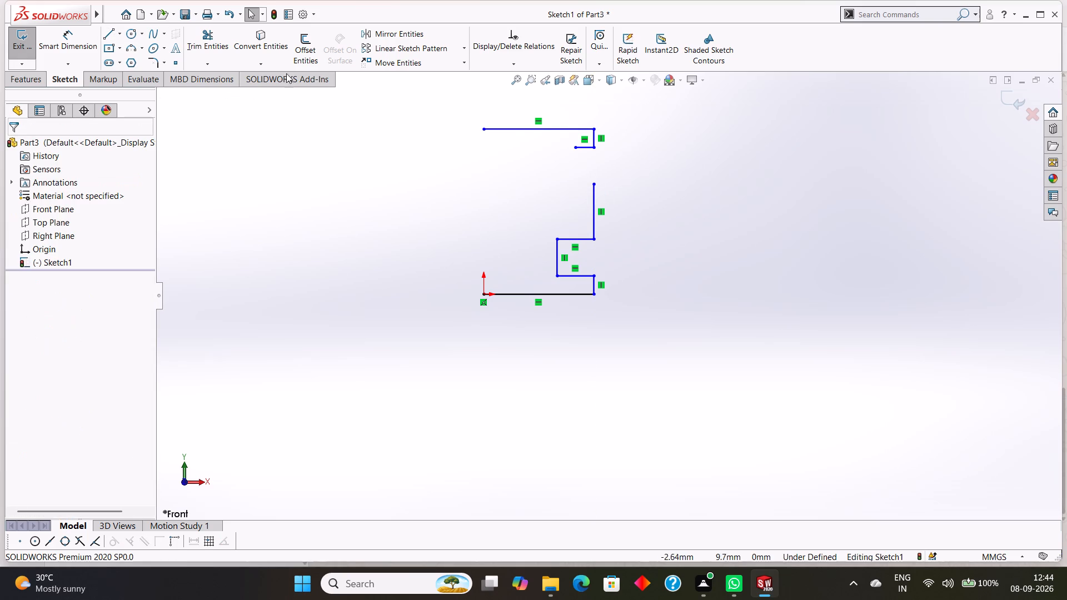
pyautogui.click(102, 31)
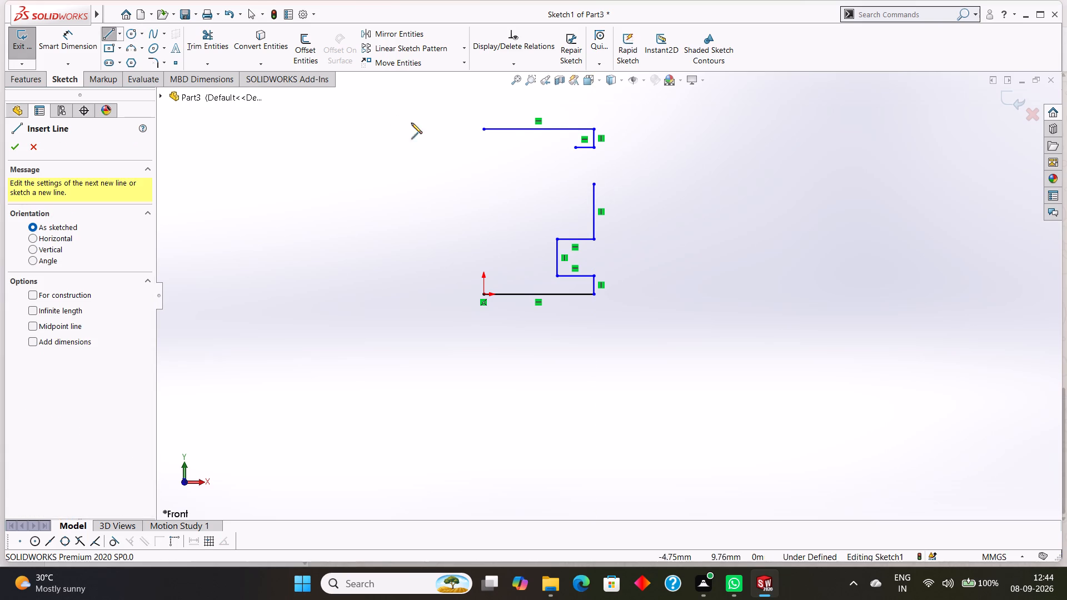
pyautogui.click(592, 184)
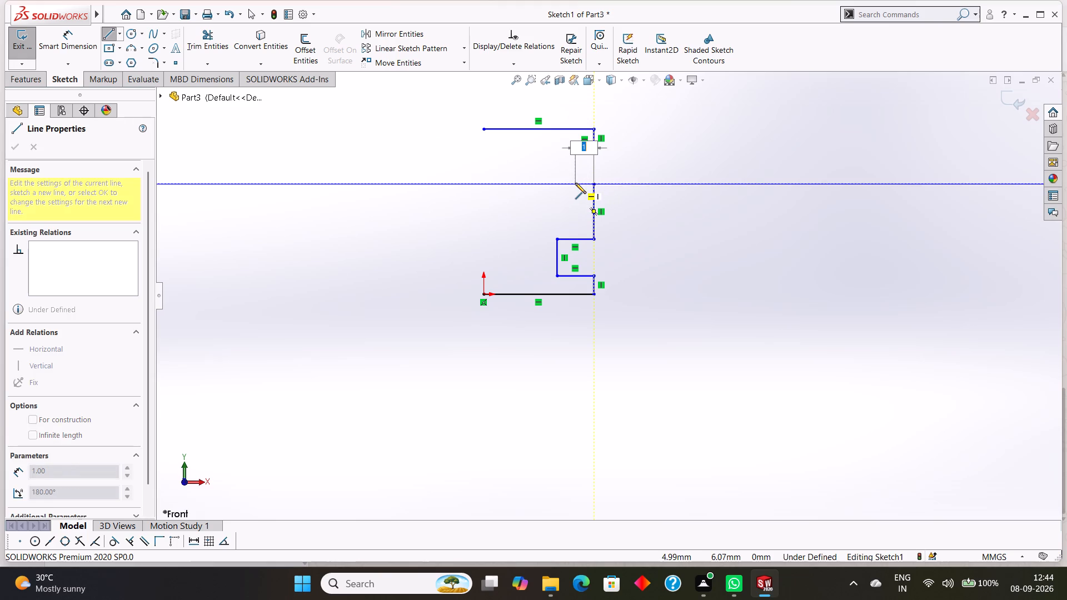
pyautogui.press('1')
pyautogui.press('Return')
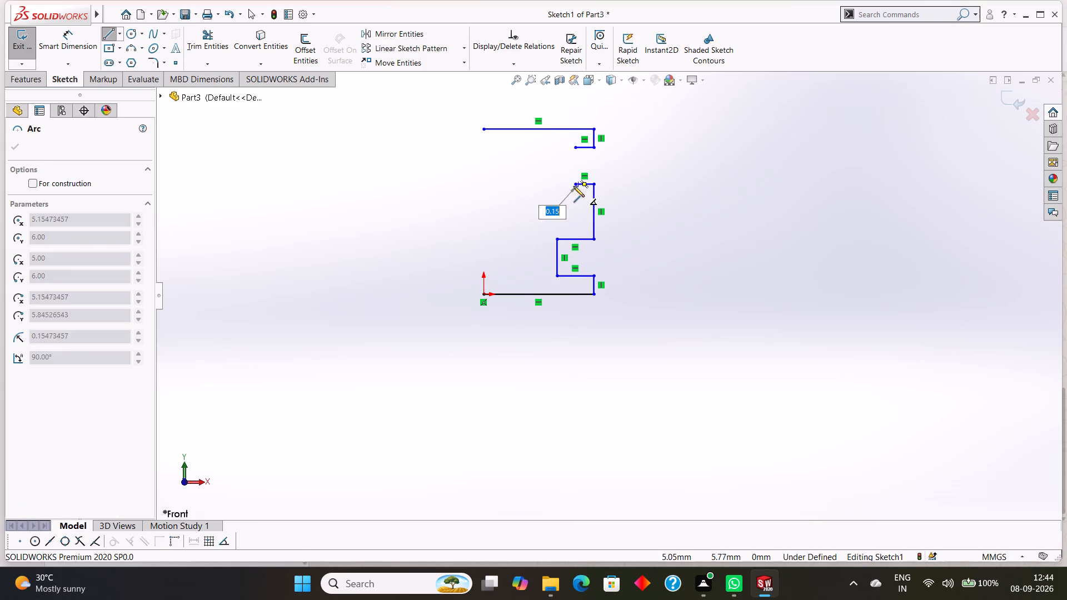
pyautogui.click(573, 148)
pyautogui.press('Escape')
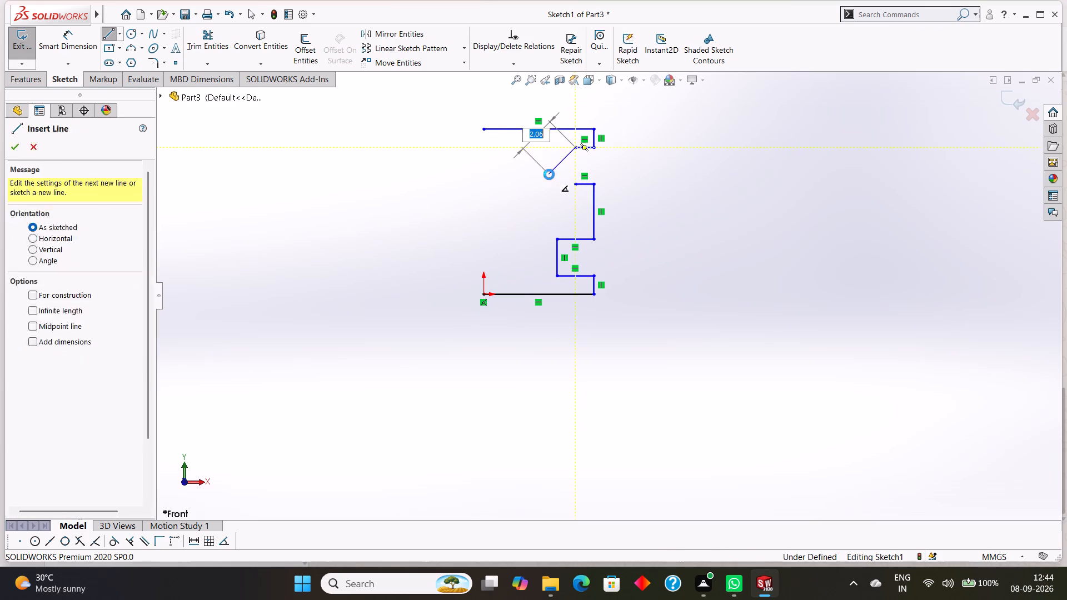
# Draw a three-point arc of 1 mm radius joining the inner ends of the upper notch's short lines, bulging inward.
pyautogui.click(131, 52)
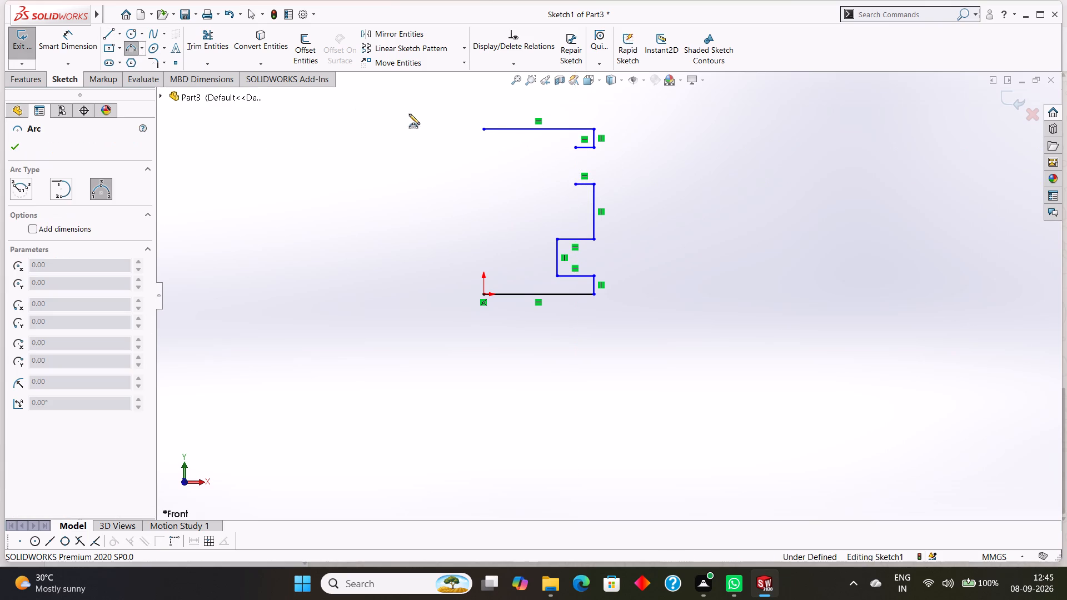
pyautogui.click(575, 148)
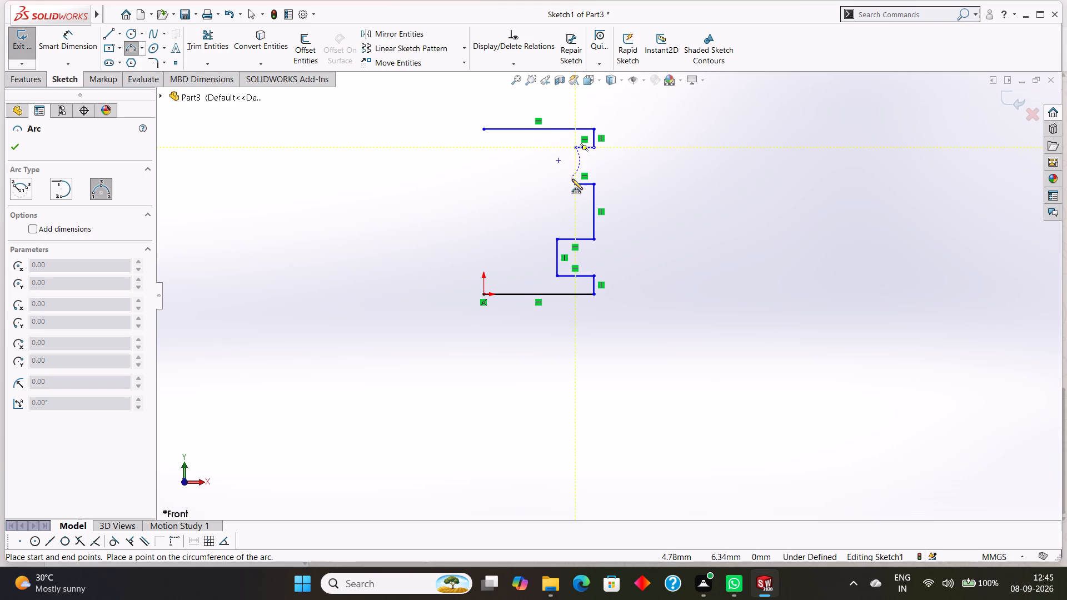
pyautogui.click(576, 182)
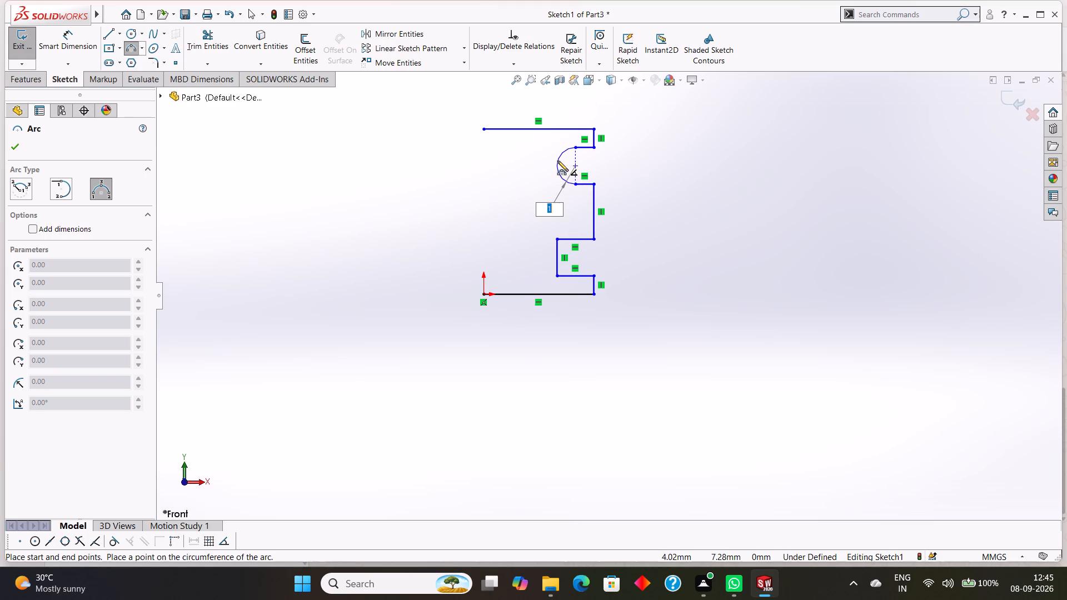
pyautogui.click(556, 161)
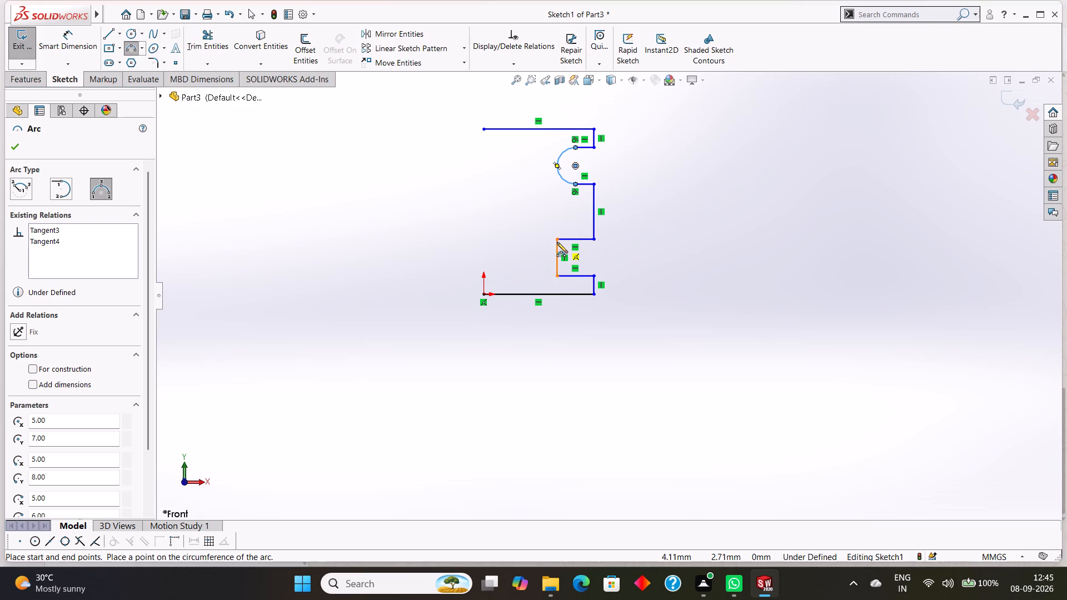
pyautogui.press('Escape')
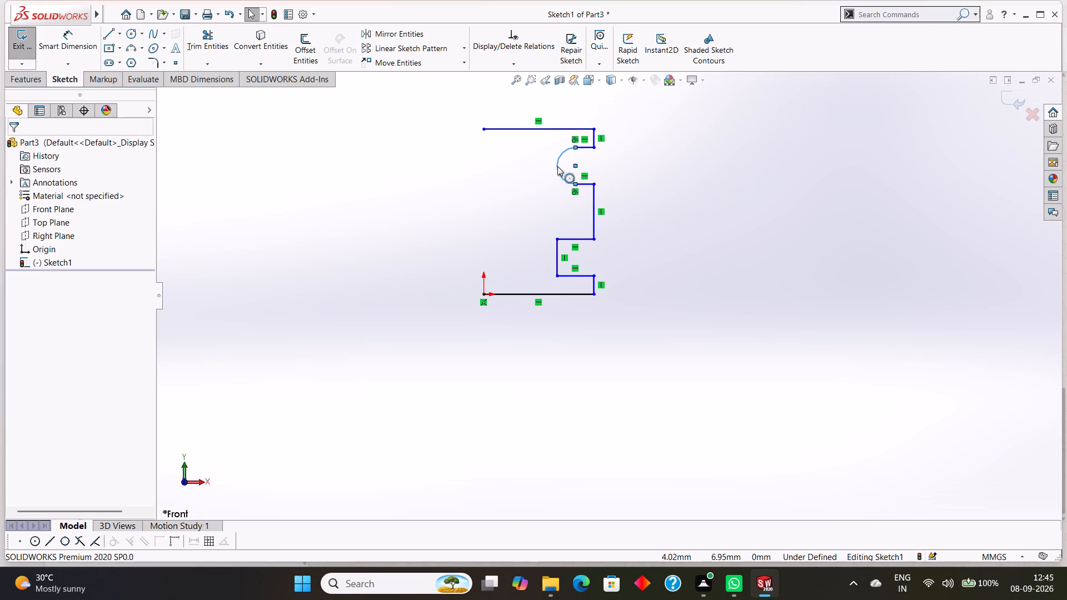
# Delete the two horizontal lines and the vertical line of the lower notch.
pyautogui.click(577, 238)
pyautogui.rightClick(577, 238)
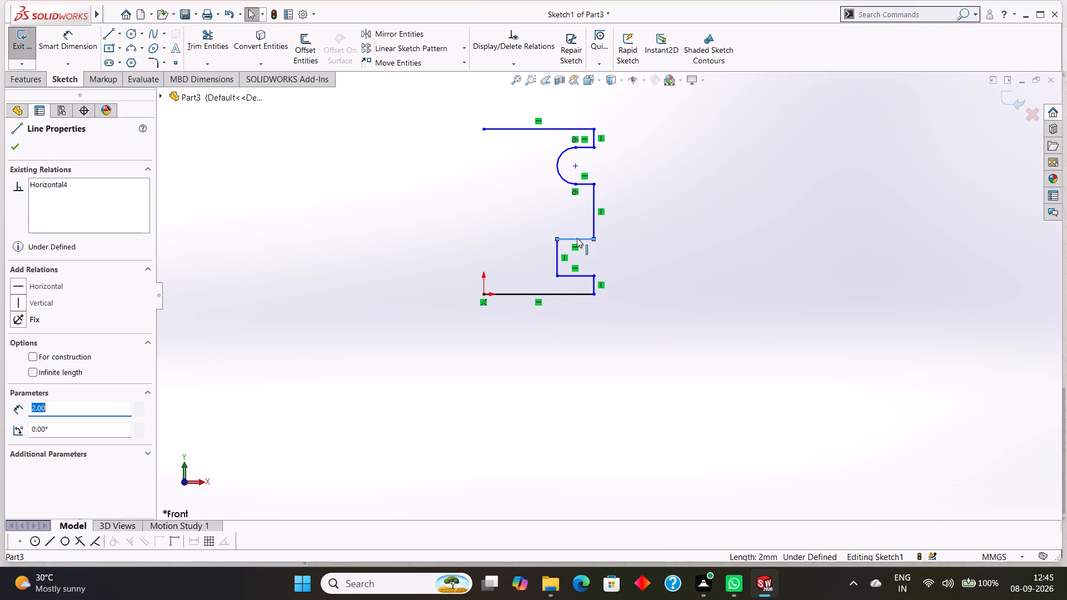
pyautogui.click(616, 413)
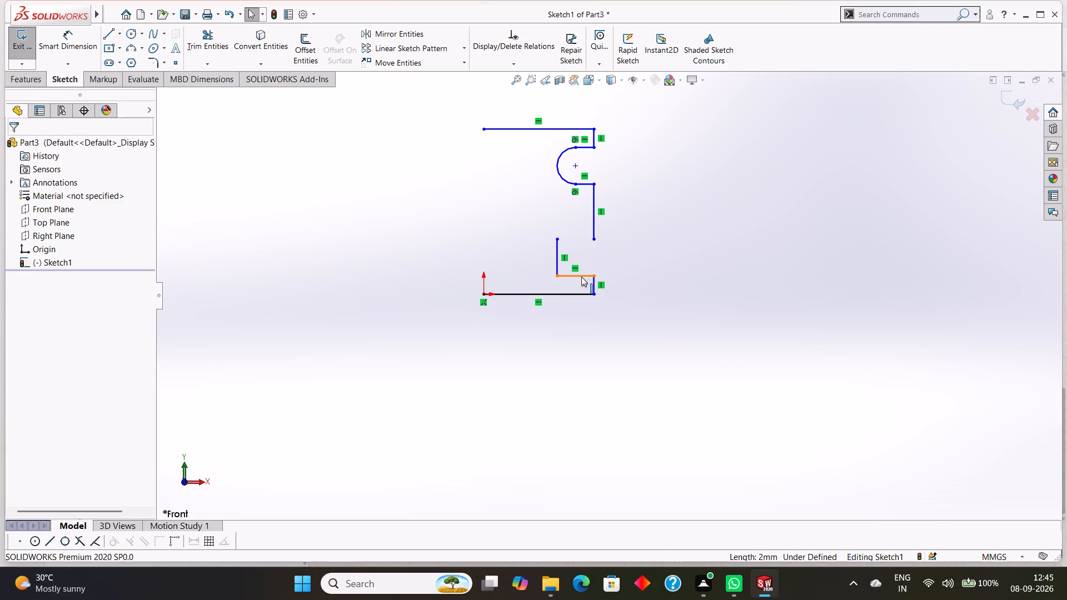
pyautogui.rightClick(581, 276)
pyautogui.click(622, 450)
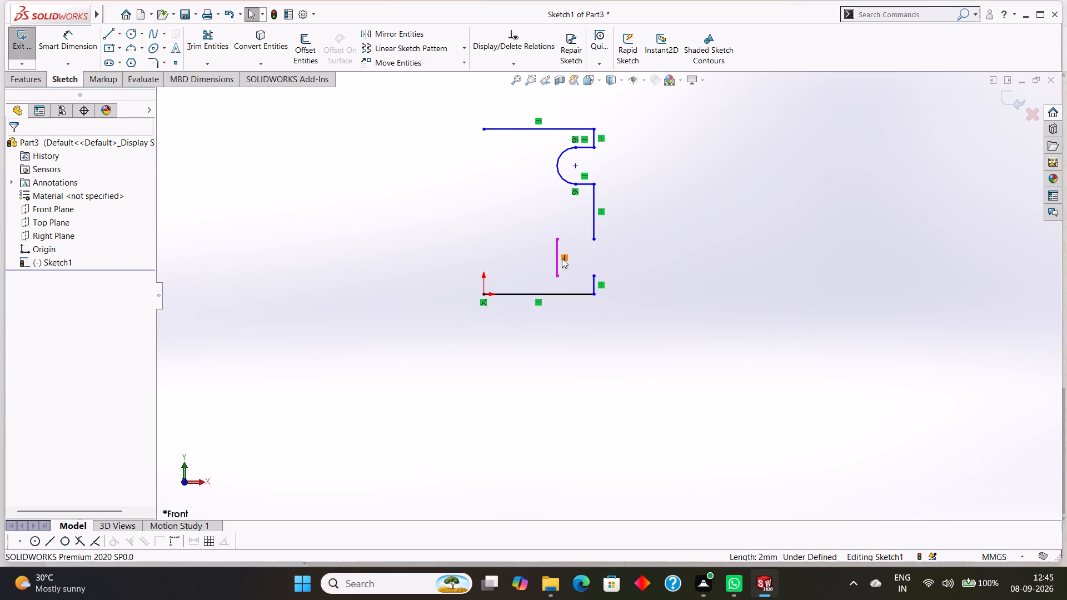
pyautogui.rightClick(555, 247)
pyautogui.click(610, 410)
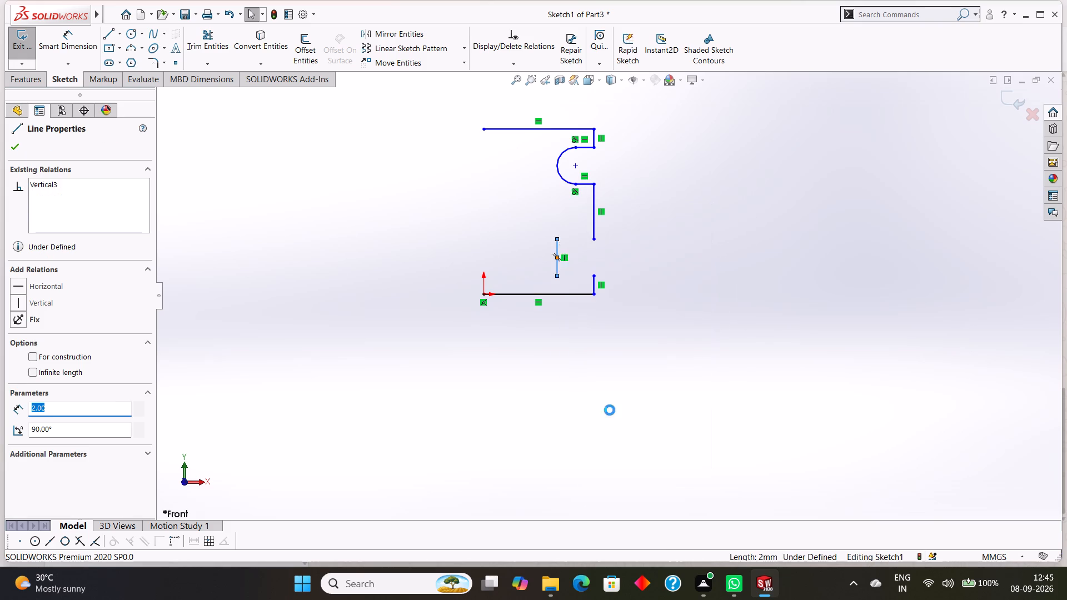
# Draw two 1 mm horizontal lines inward from the open ends of the lower gap in the profile's right side.
pyautogui.click(106, 35)
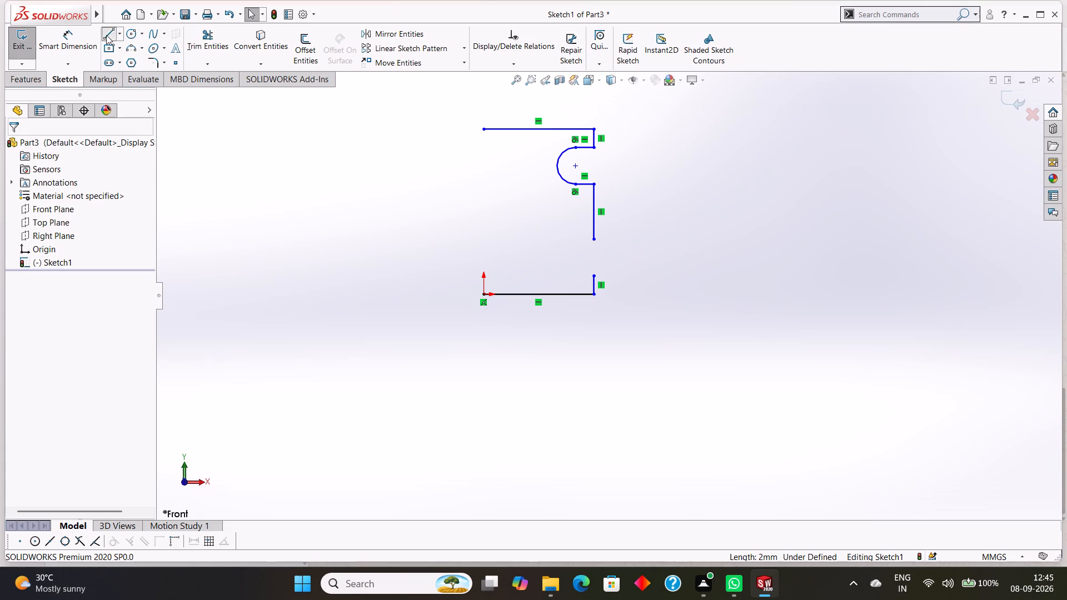
pyautogui.click(593, 238)
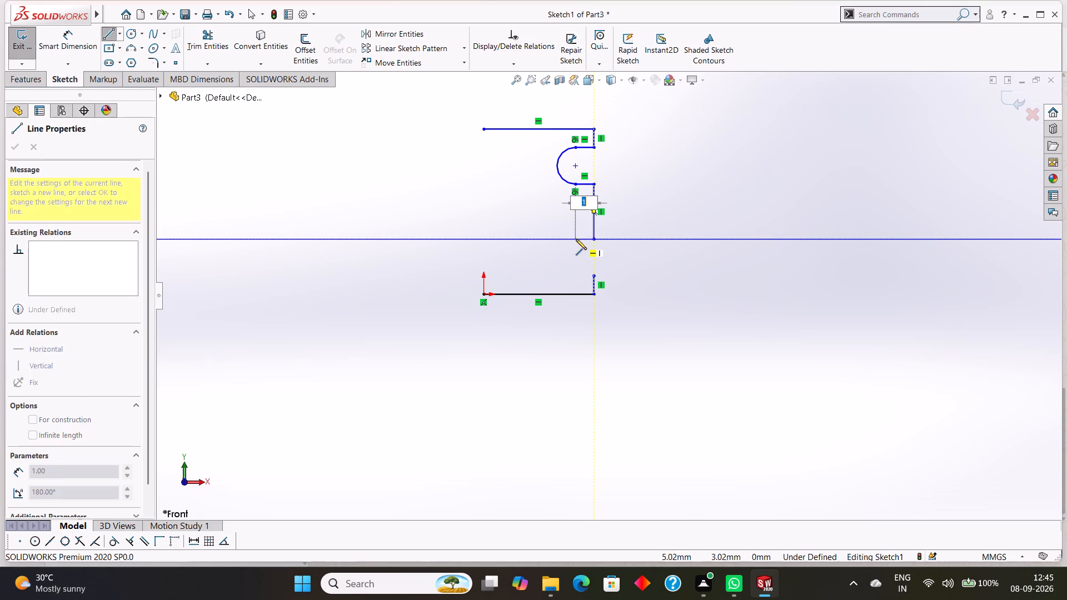
pyautogui.press('1')
pyautogui.press('Return')
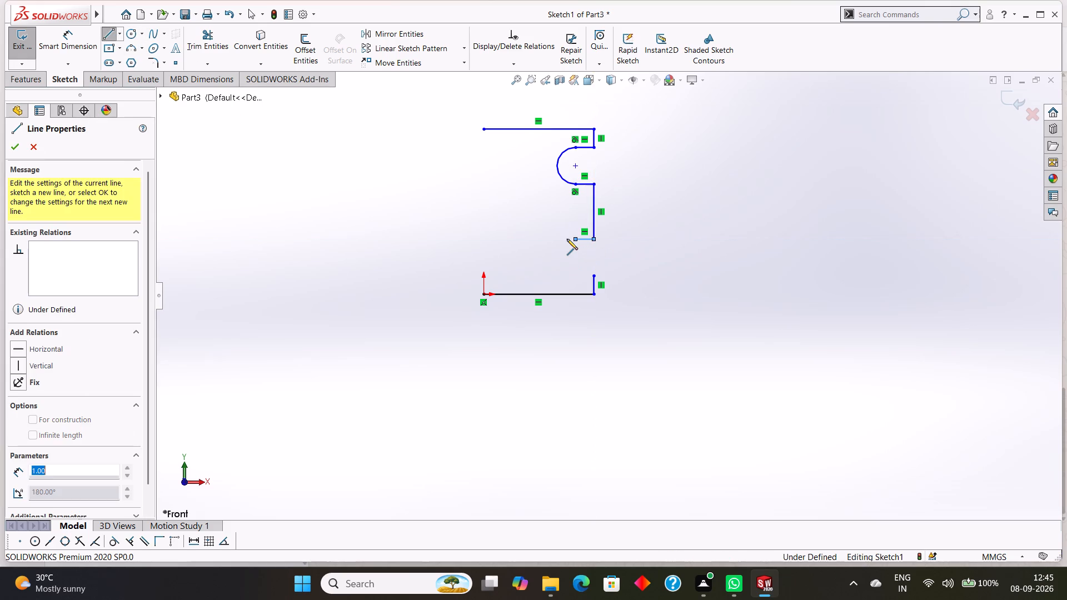
pyautogui.press('Escape')
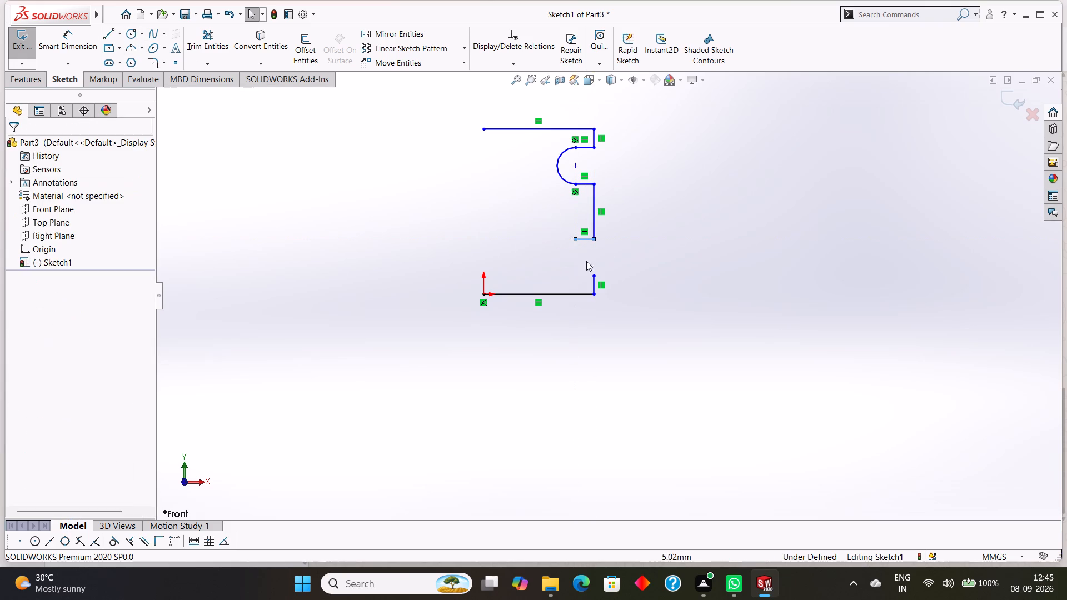
pyautogui.click(106, 34)
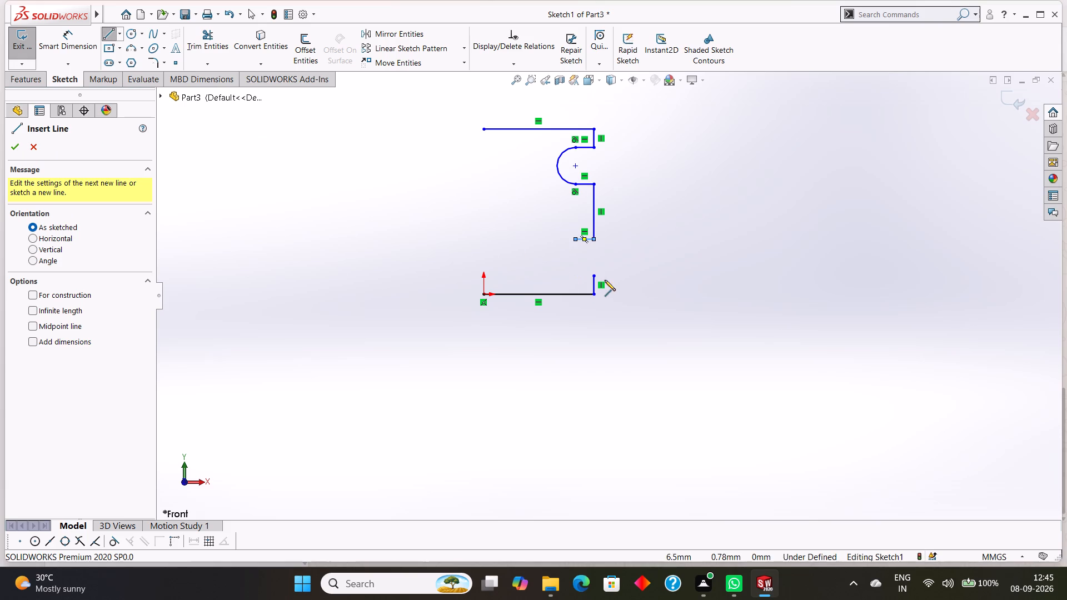
pyautogui.click(593, 274)
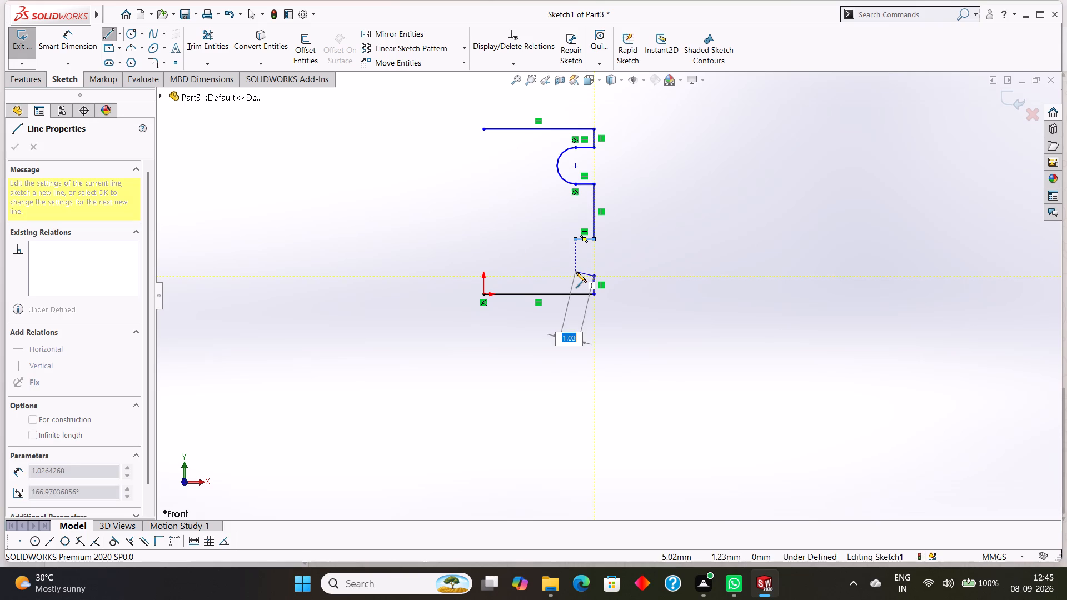
pyautogui.press('1')
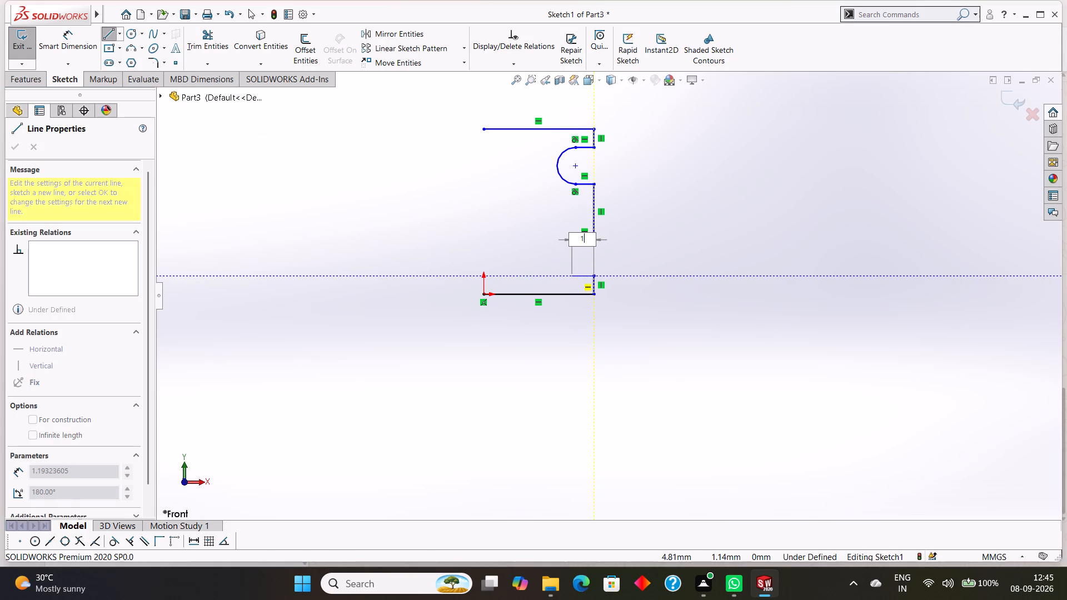
pyautogui.press('Return')
pyautogui.press('Escape')
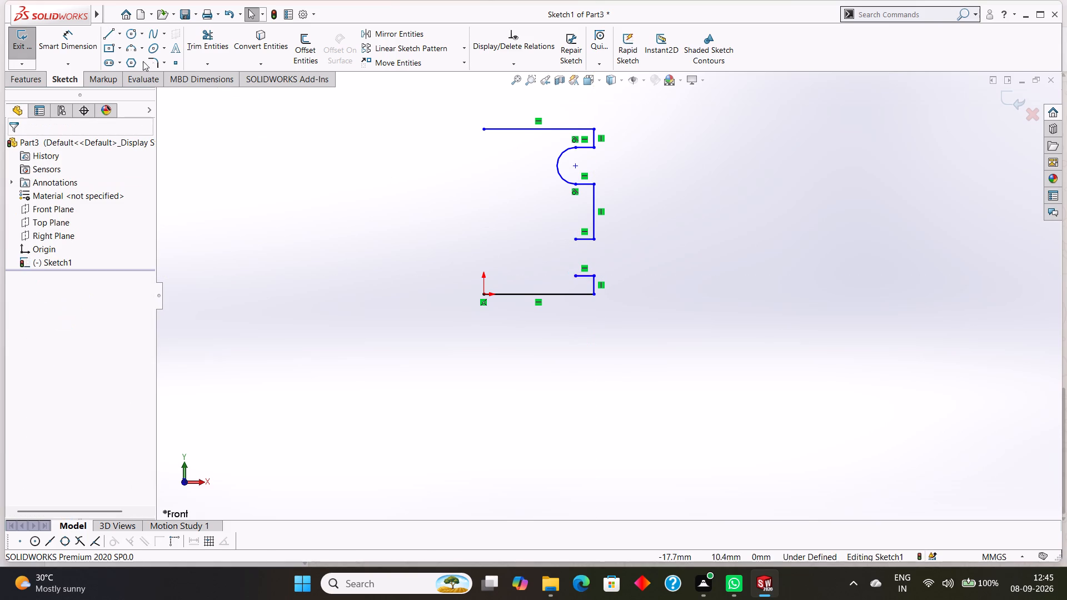
# Draw a three-point arc of 1 mm radius joining the inner ends of the lower notch's short lines, bulging inward.
pyautogui.click(132, 48)
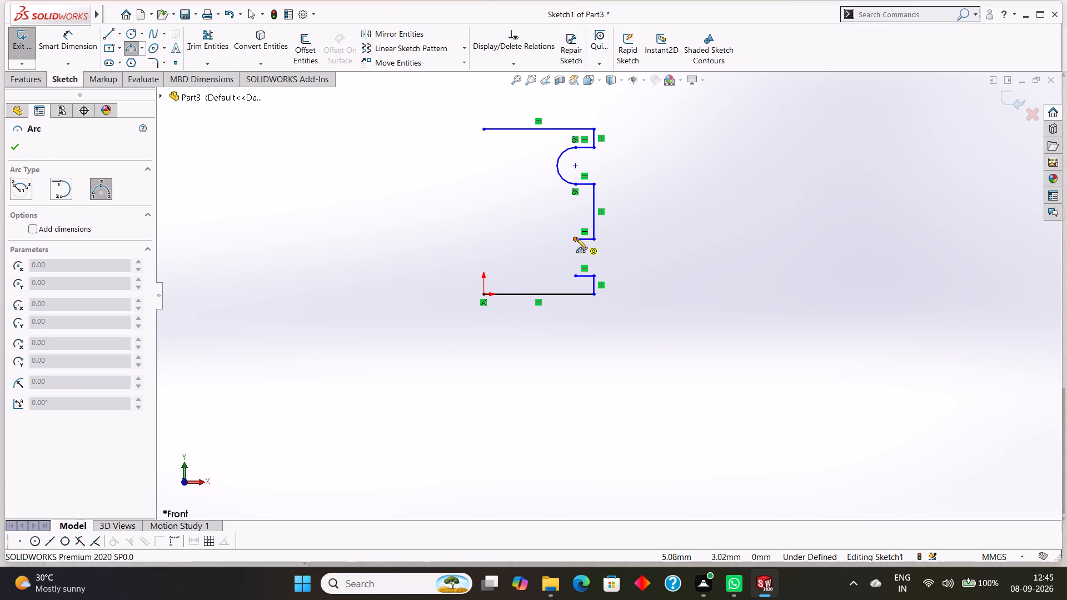
pyautogui.click(576, 238)
pyautogui.click(575, 275)
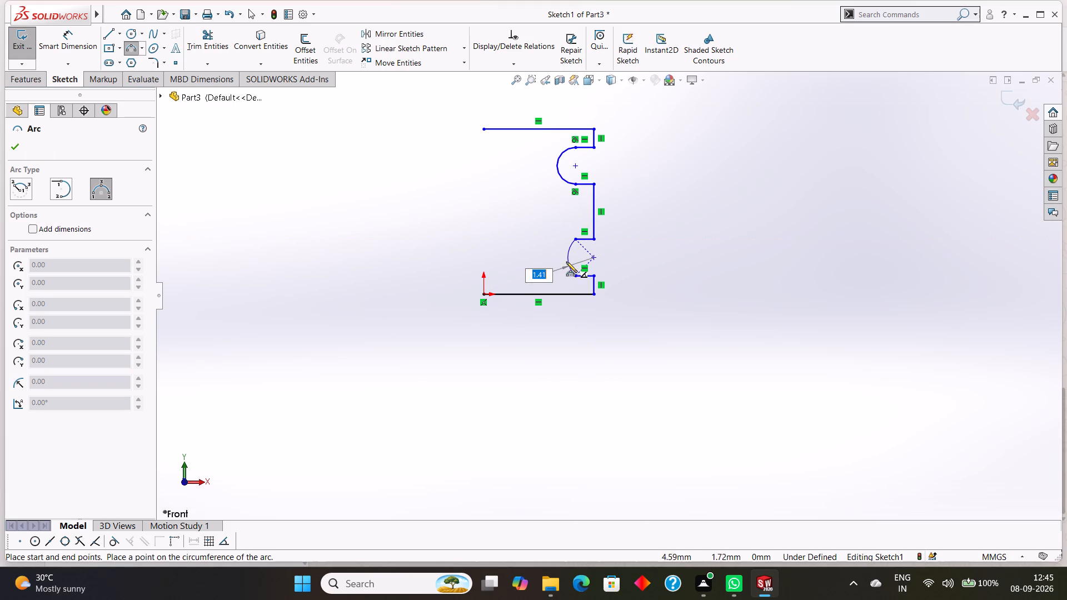
pyautogui.click(559, 256)
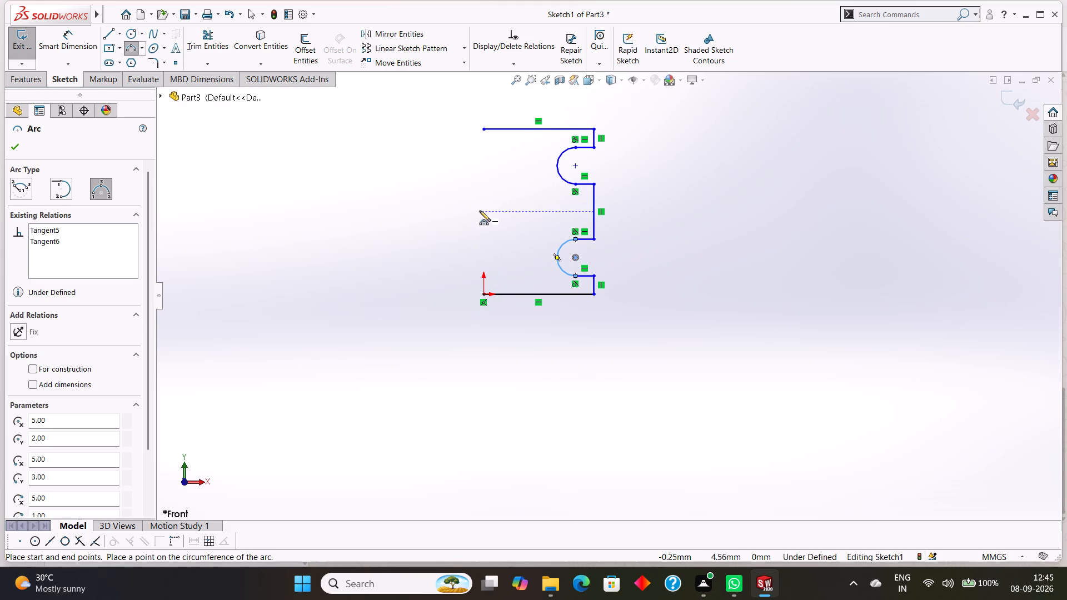
pyautogui.press('Escape')
# From the top line's open left end, draw a 1 mm line down and a rectangular notch 1 mm deep and 2 mm high.
pyautogui.click(111, 33)
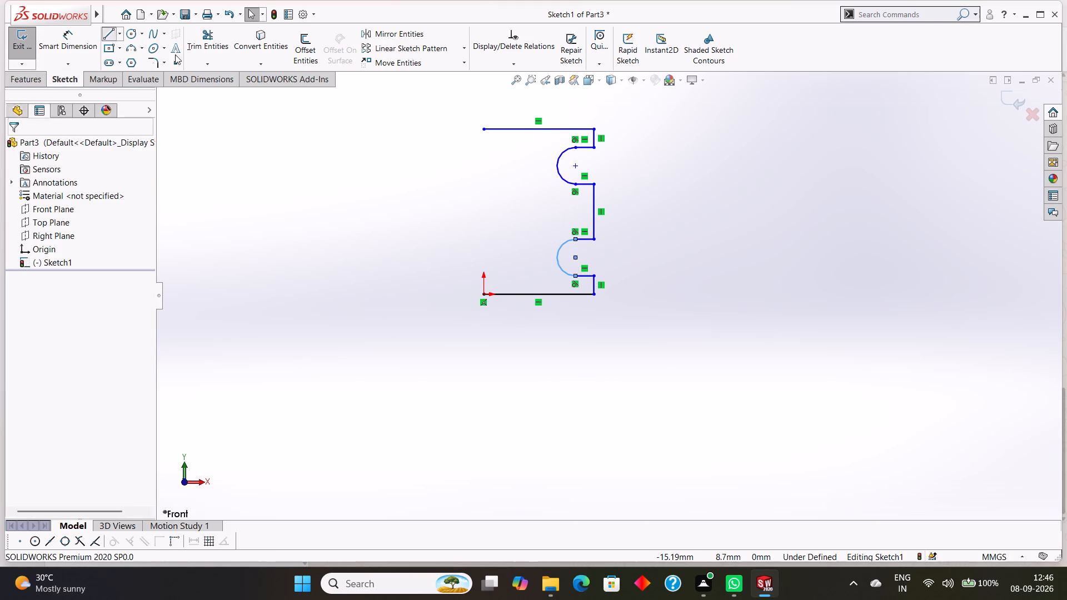
pyautogui.click(483, 130)
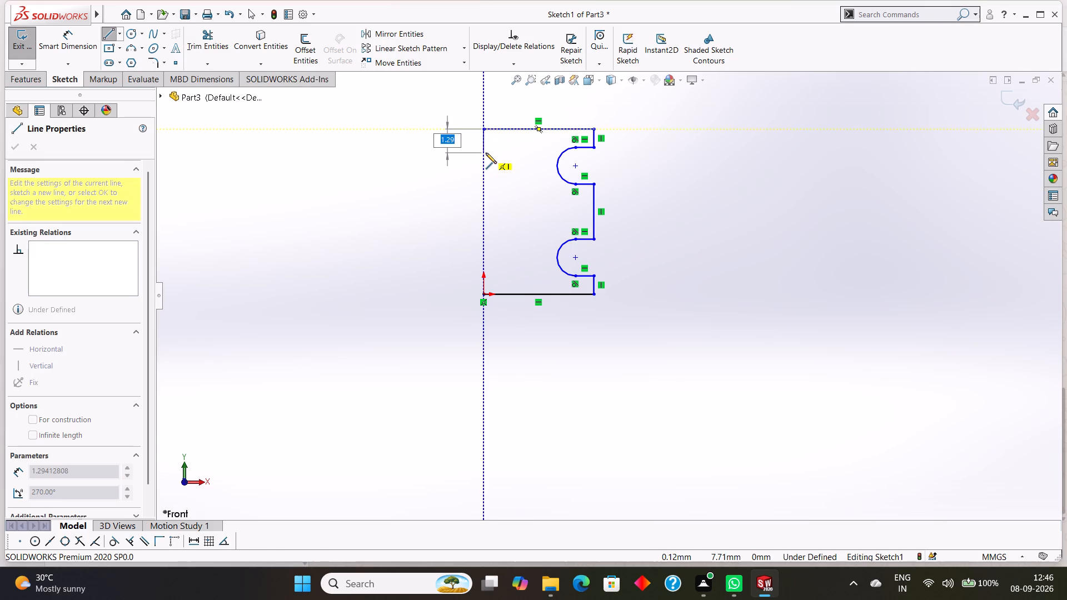
pyautogui.press('1')
pyautogui.press('Return')
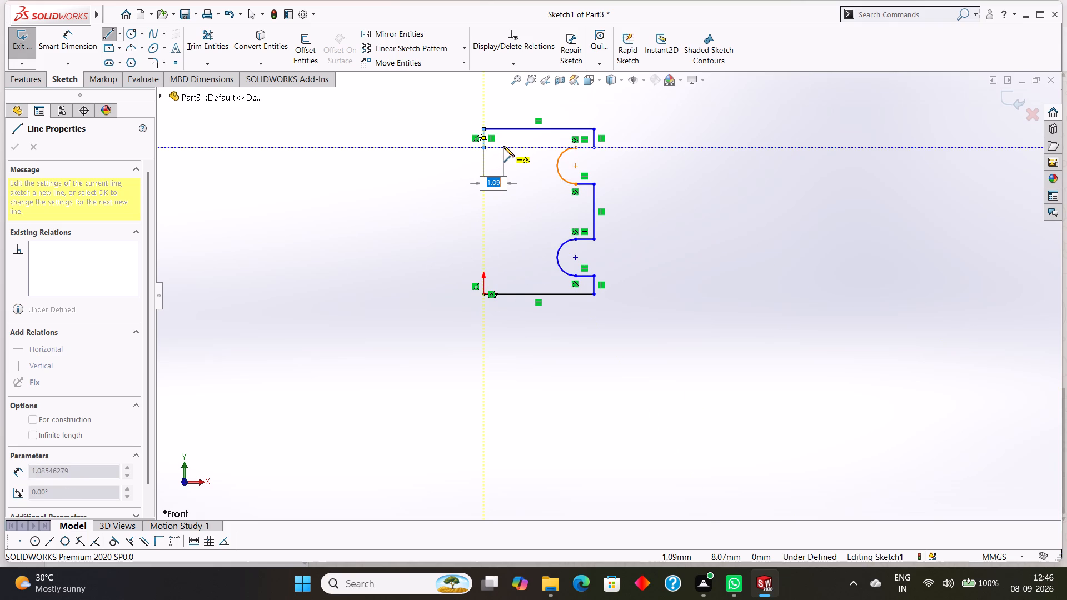
pyautogui.press('1')
pyautogui.press('Return')
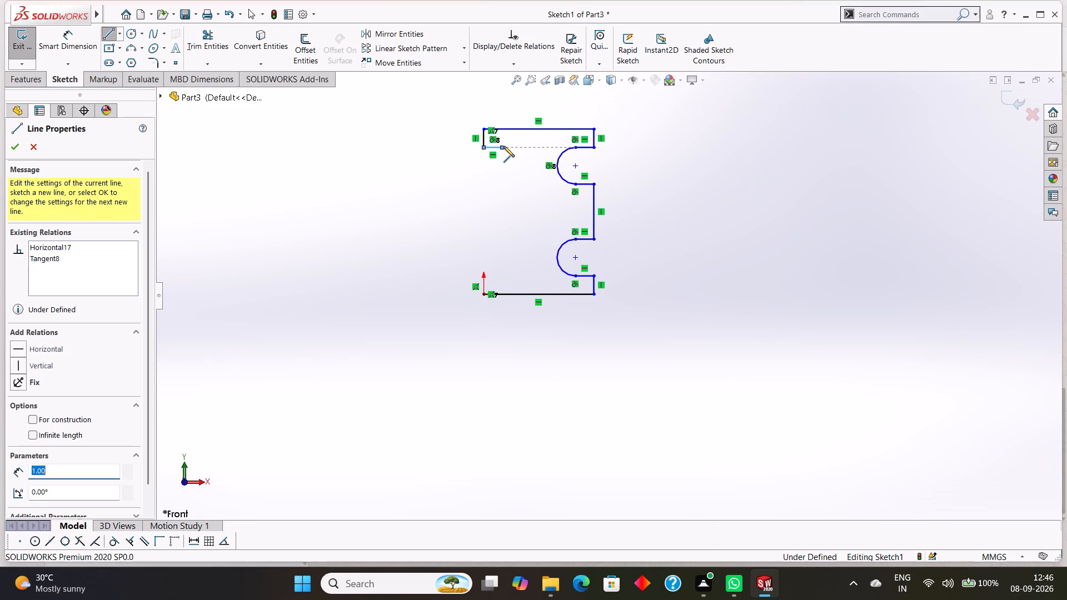
pyautogui.click(501, 184)
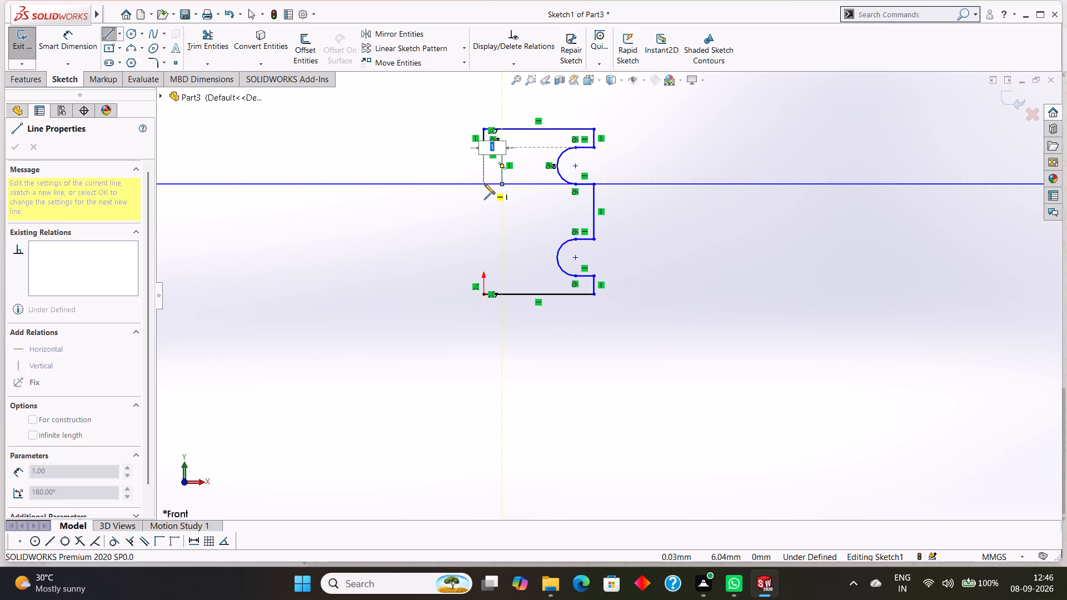
pyautogui.press('1')
pyautogui.press('Return')
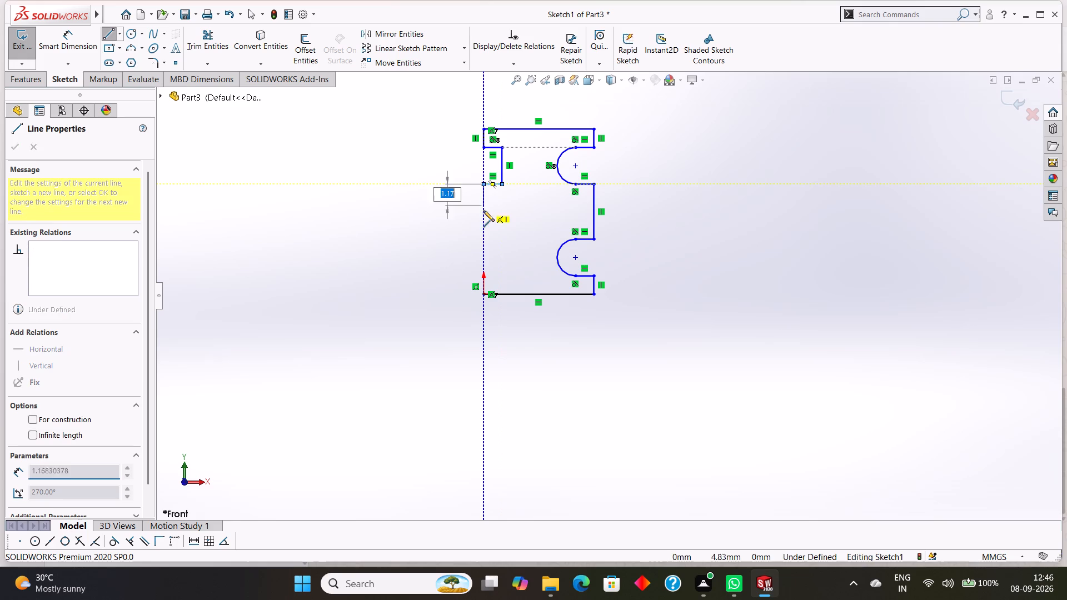
# Continue the left side with a 3 mm line down and a lower rectangular notch 1 mm deep and 2 mm high.
pyautogui.press('3')
pyautogui.press('Return')
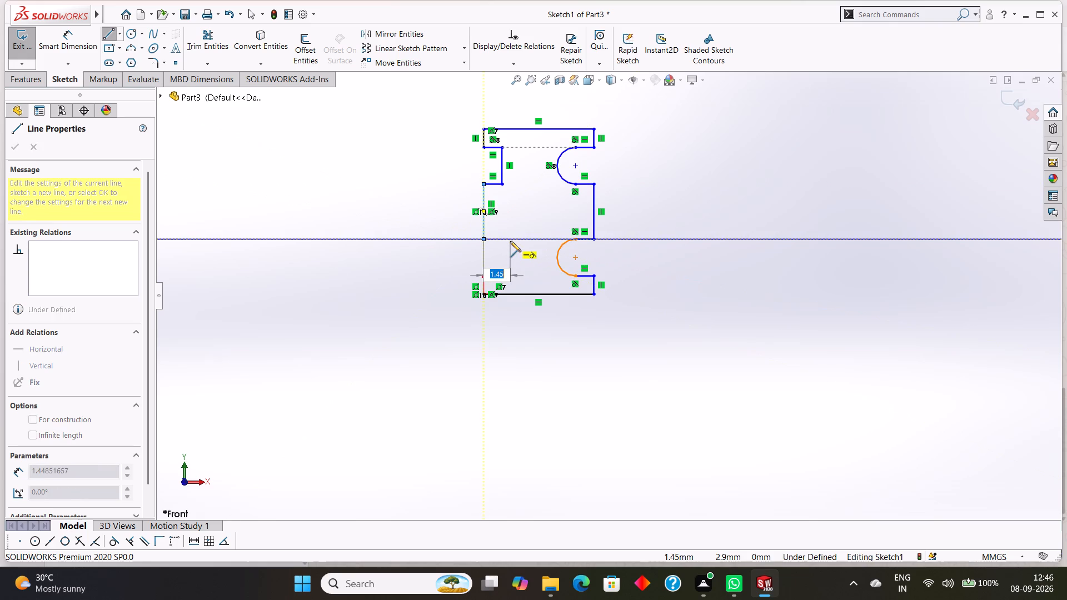
pyautogui.press('1')
pyautogui.press('Return')
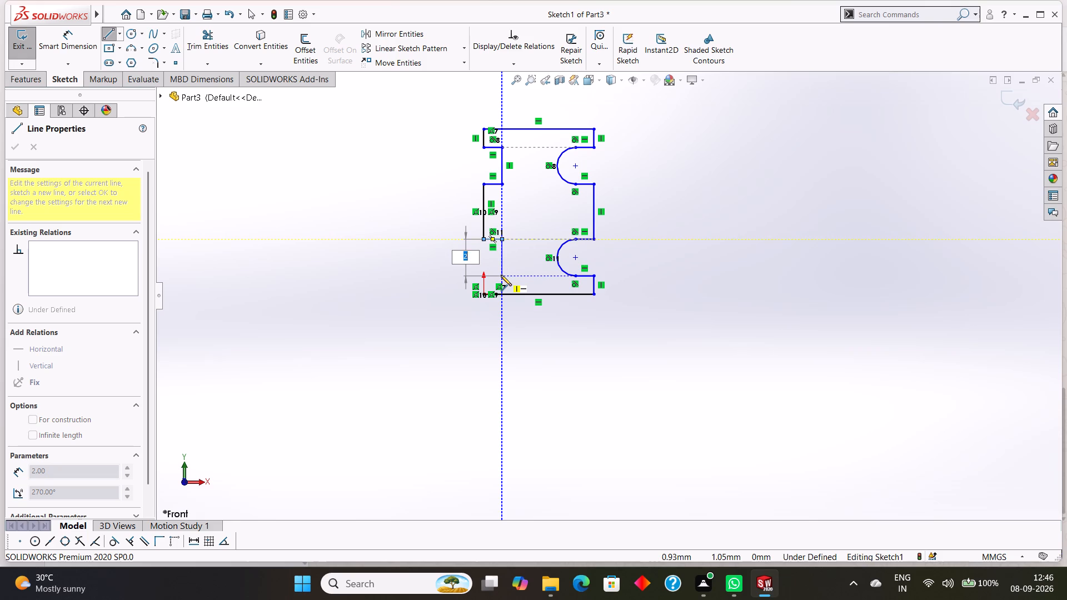
pyautogui.press('2')
pyautogui.press('Return')
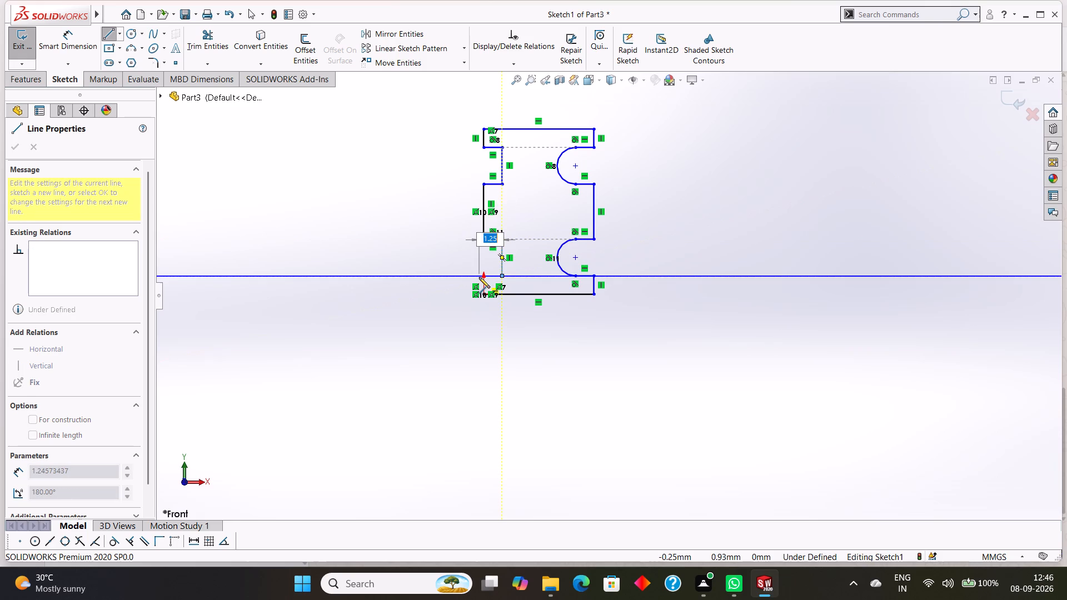
pyautogui.press('1')
pyautogui.press('Return')
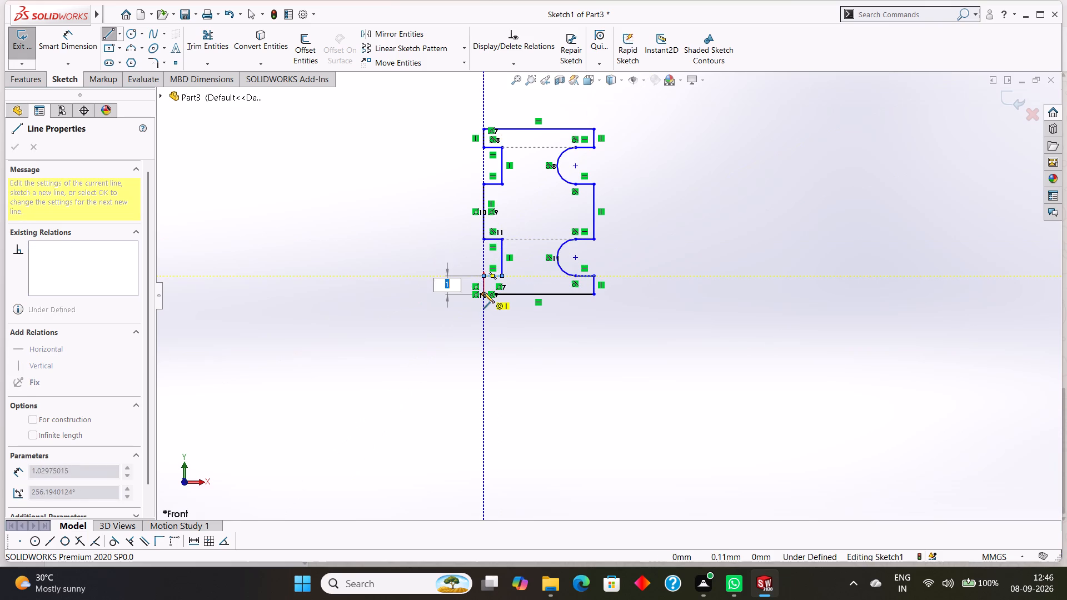
# Close the profile with a 1 mm vertical line down to the origin and end the Line command.
pyautogui.click(485, 293)
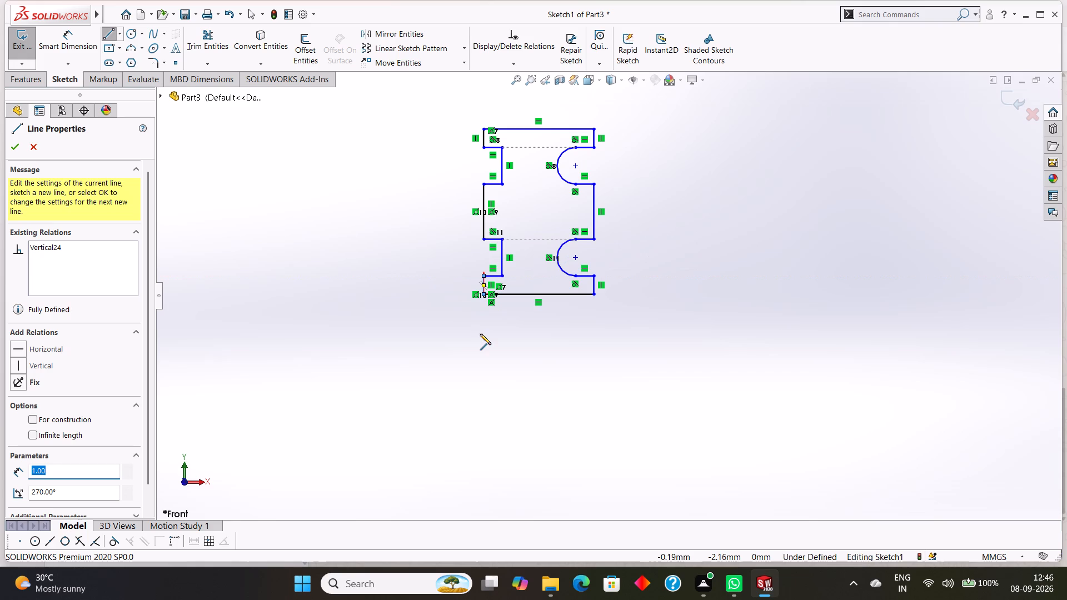
pyautogui.press('Escape')
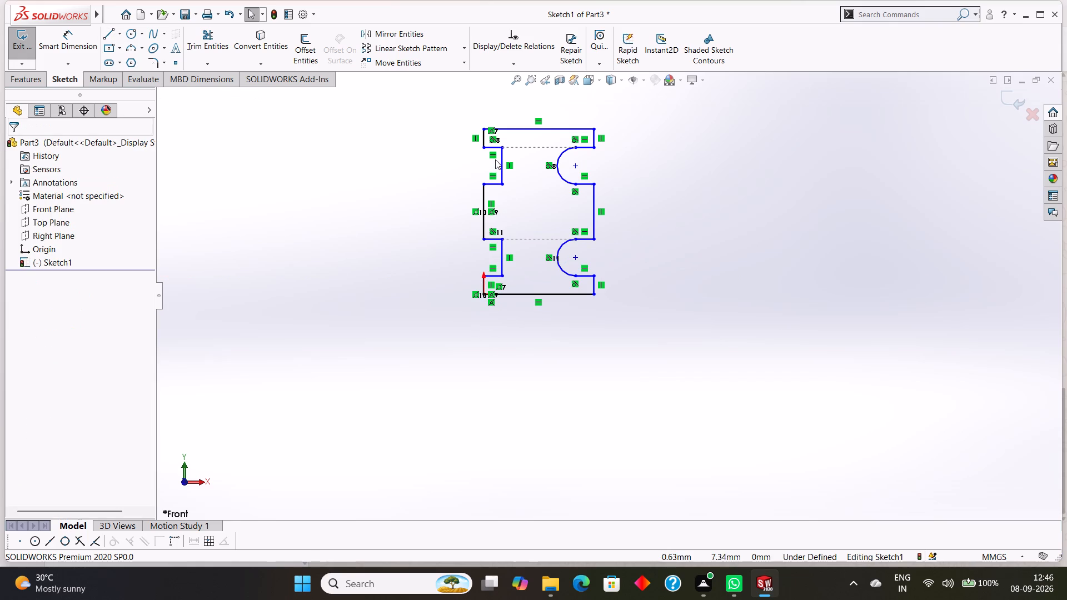
pyautogui.press('Escape')
# Select the inner vertical line of the upper rectangular notch and open its available commands.
pyautogui.rightClick(501, 157)
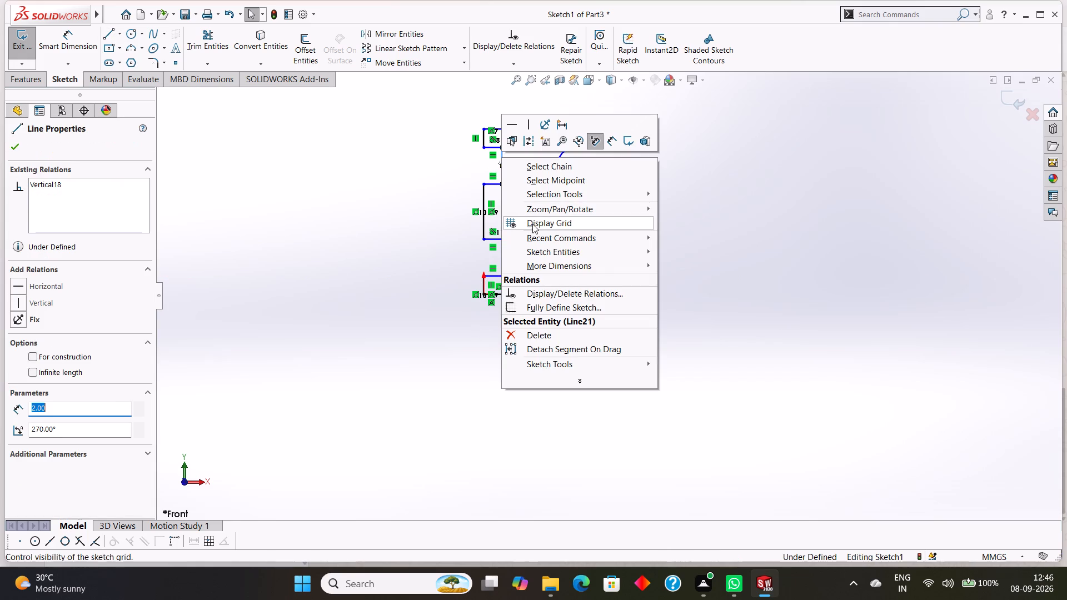
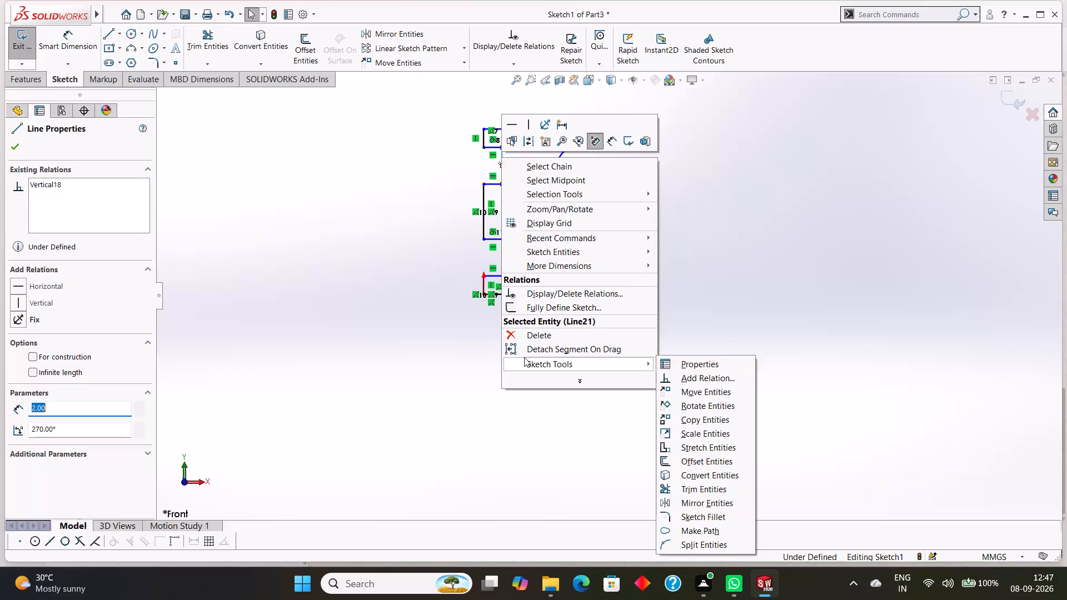
# Delete the inner vertical lines of the upper and lower rectangular notches on the profile's left side.
pyautogui.click(376, 273)
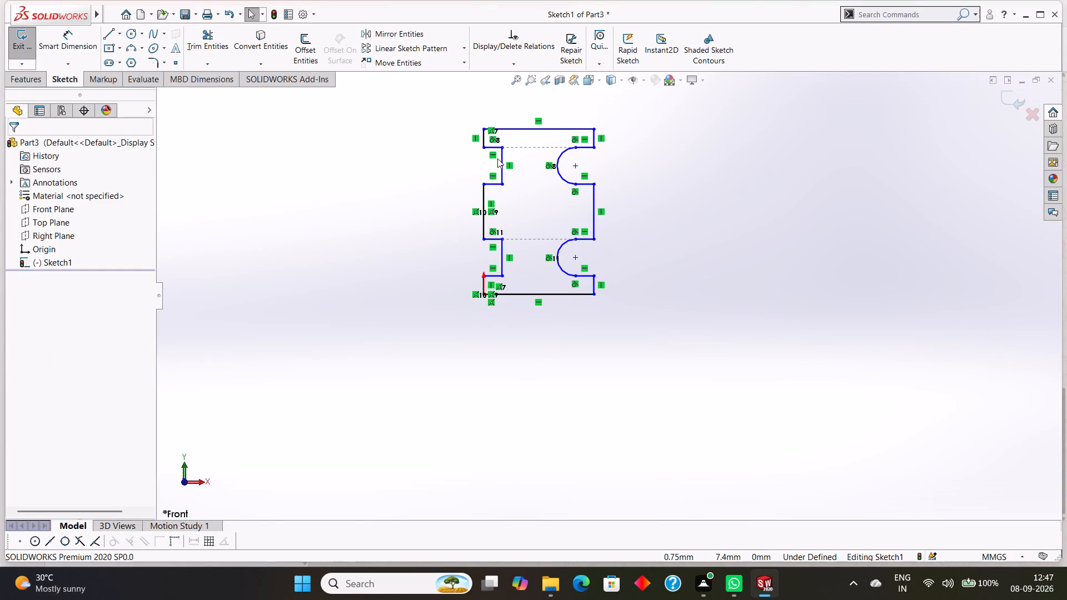
pyautogui.rightClick(503, 156)
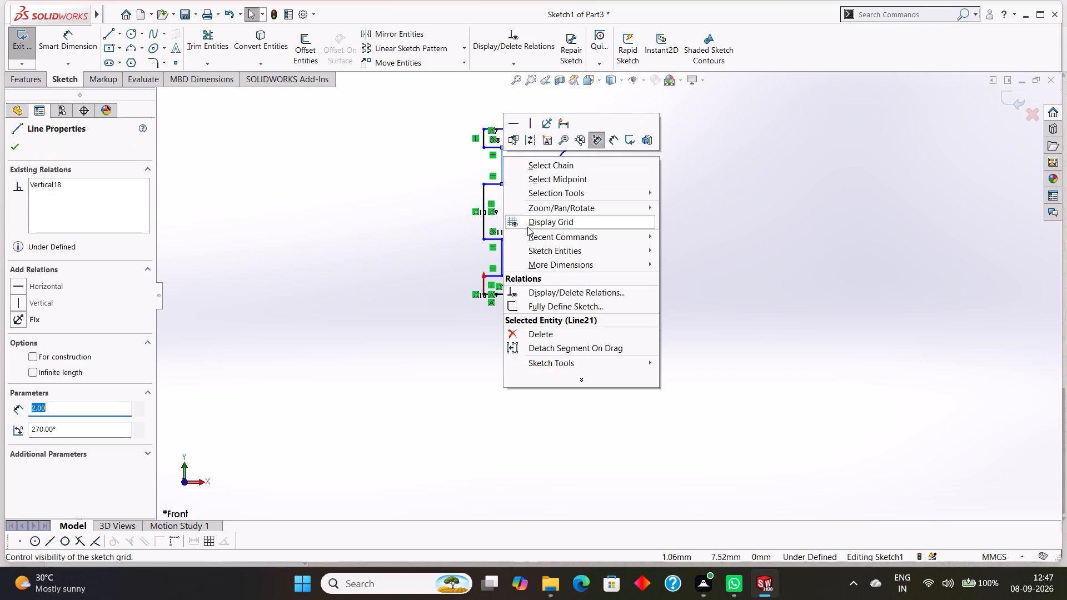
pyautogui.click(549, 332)
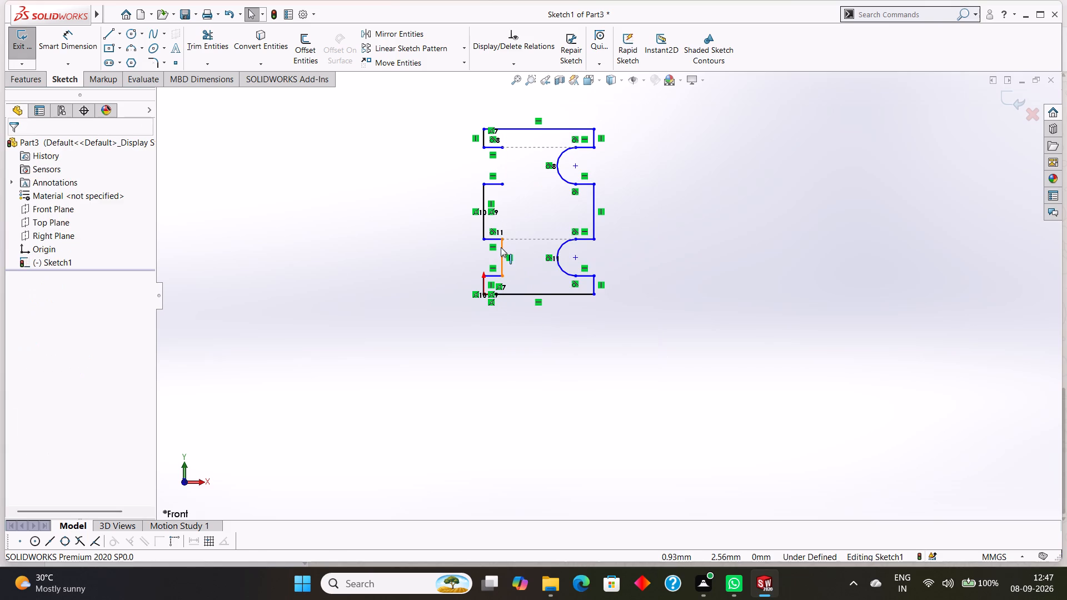
pyautogui.rightClick(501, 247)
pyautogui.click(538, 424)
# Close the upper left notch with a three-point arc of 1 mm radius bulging inward between the open line ends.
pyautogui.click(128, 45)
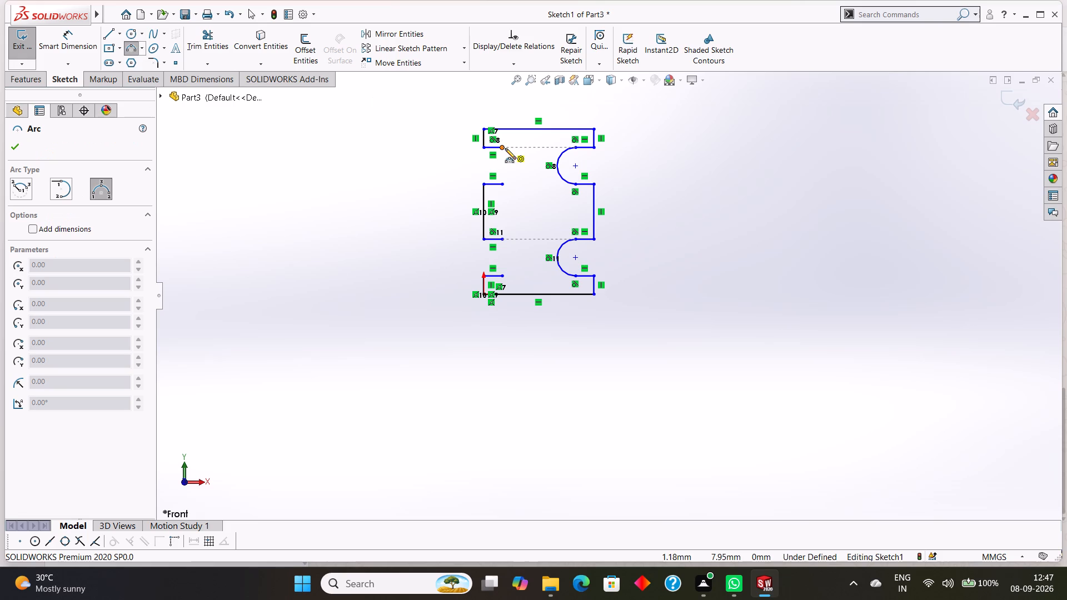
pyautogui.click(504, 147)
pyautogui.click(502, 182)
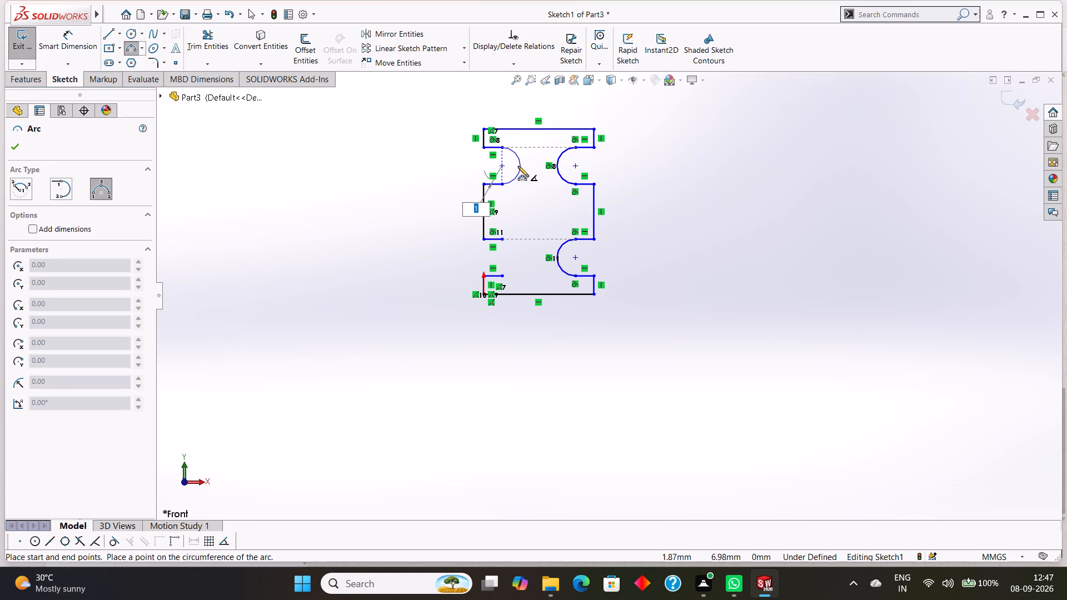
pyautogui.press('1')
pyautogui.press('Return')
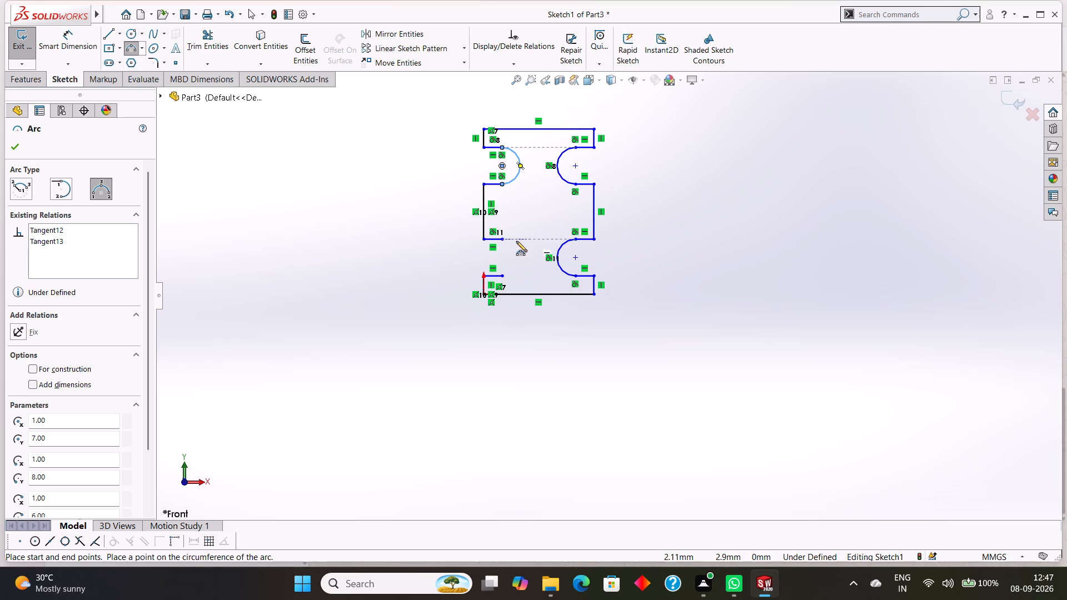
# Close the lower left notch with an inward-bulging three-point arc of 1 mm radius and end the Arc command.
pyautogui.click(502, 240)
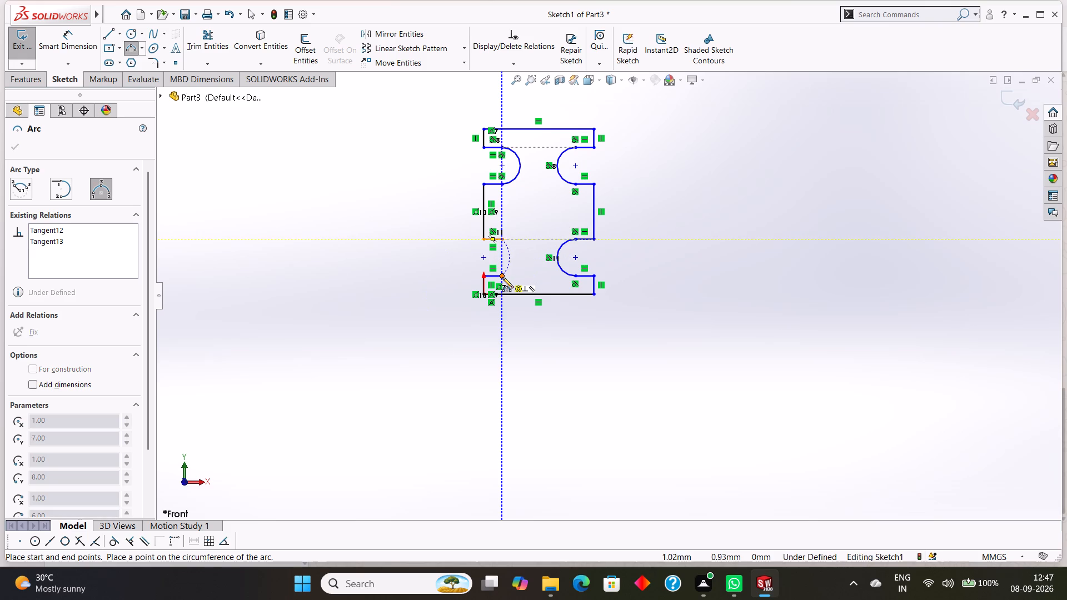
pyautogui.click(502, 277)
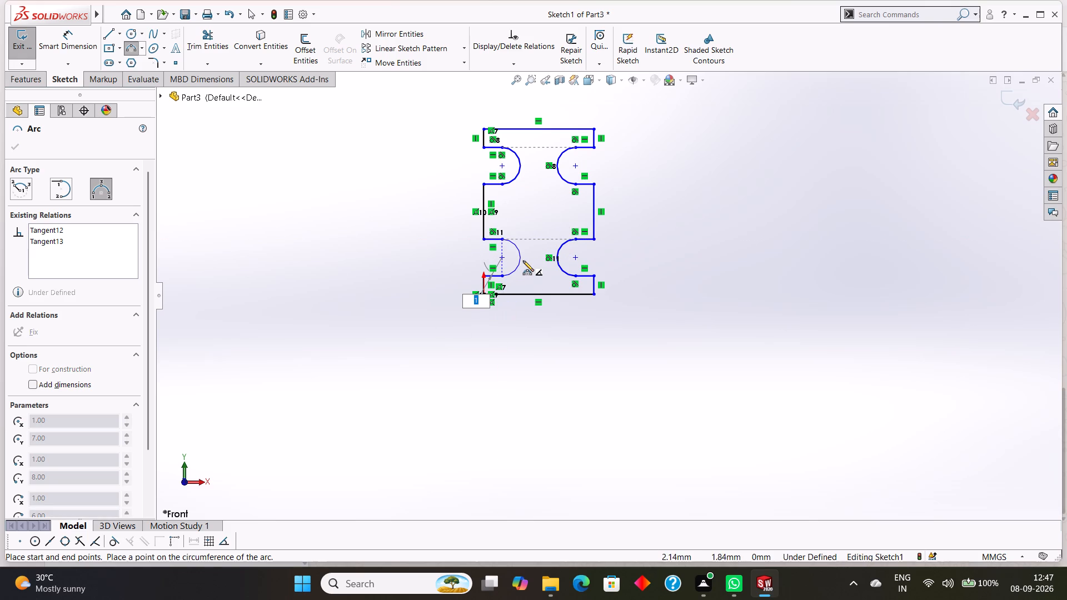
pyautogui.press('1')
pyautogui.press('Return')
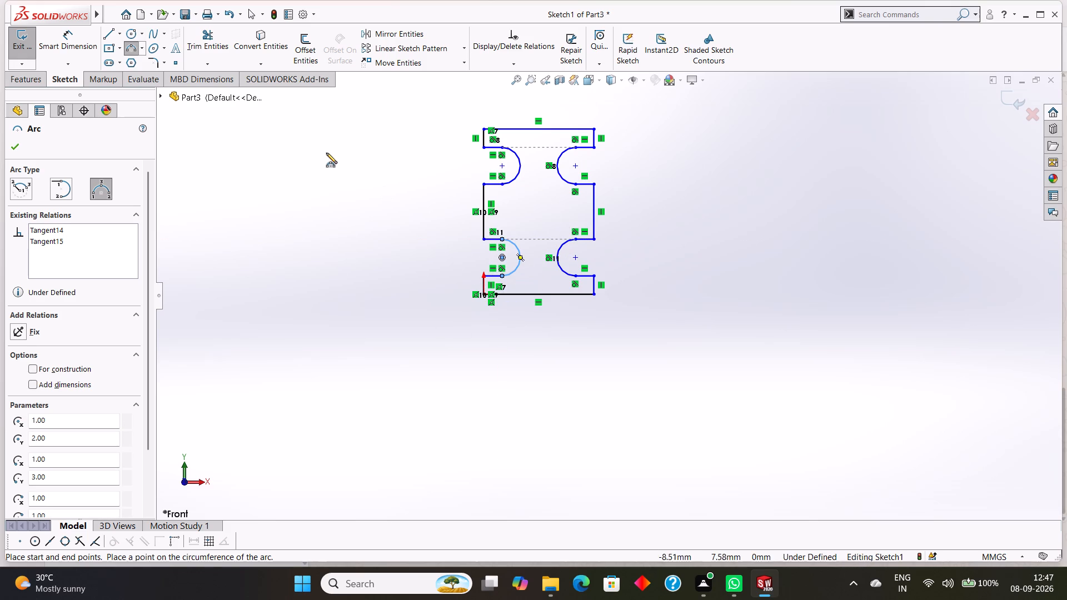
pyautogui.rightClick(331, 152)
pyautogui.click(359, 168)
pyautogui.click(360, 162)
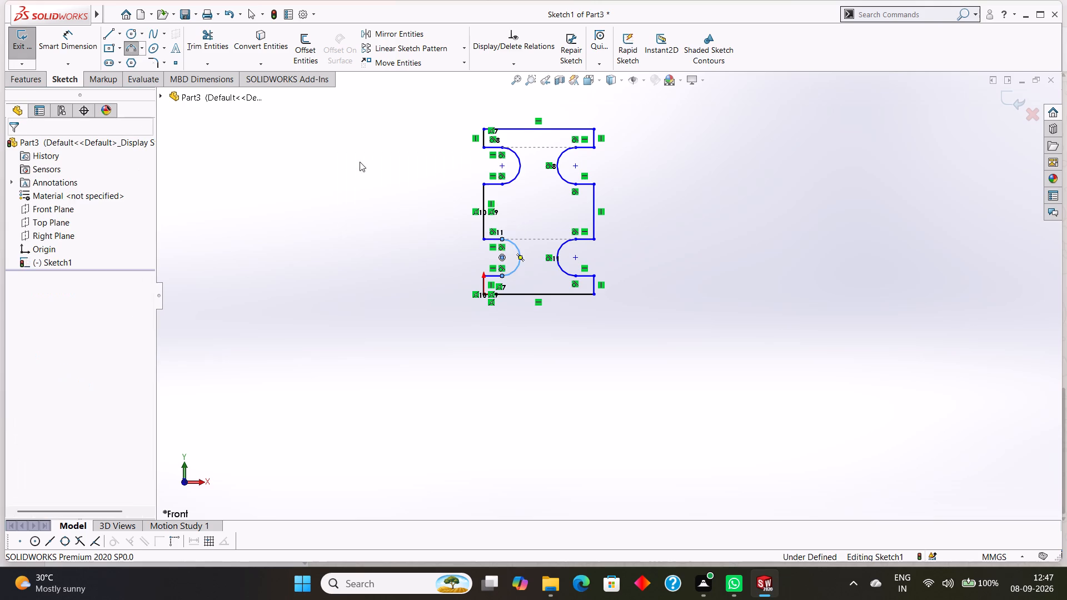
# Add a Smart Dimension for the length of the profile's bottom horizontal line, placed below it.
pyautogui.click(77, 40)
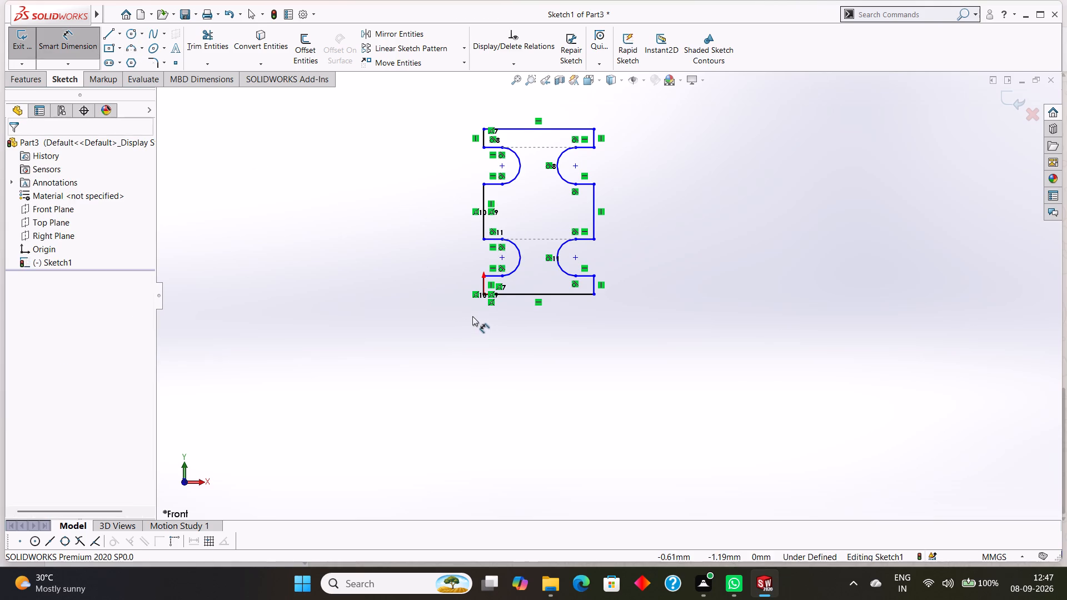
pyautogui.click(534, 297)
pyautogui.click(539, 329)
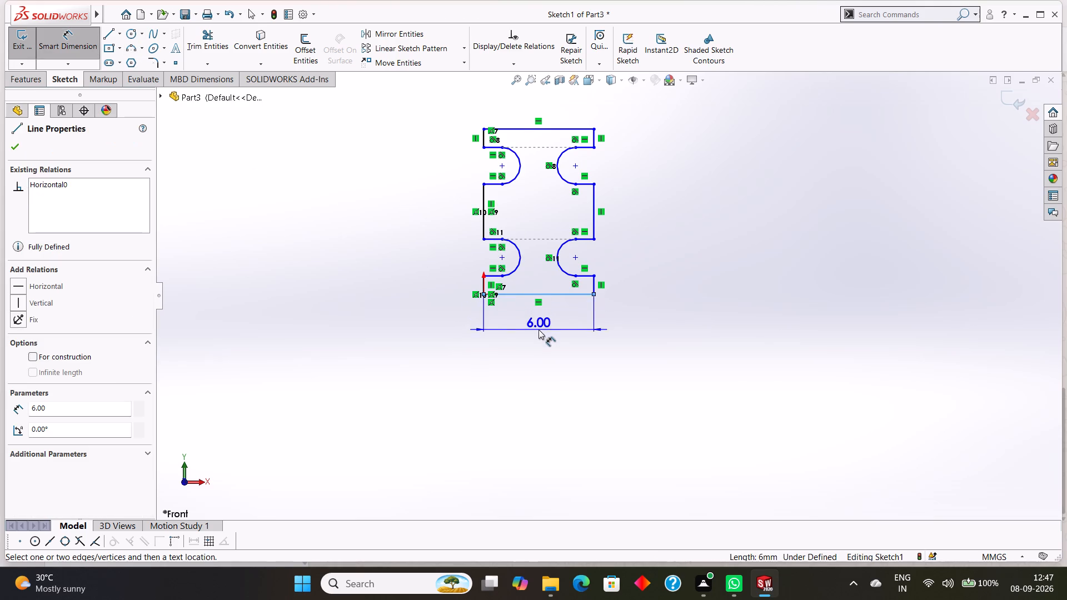
pyautogui.click(486, 315)
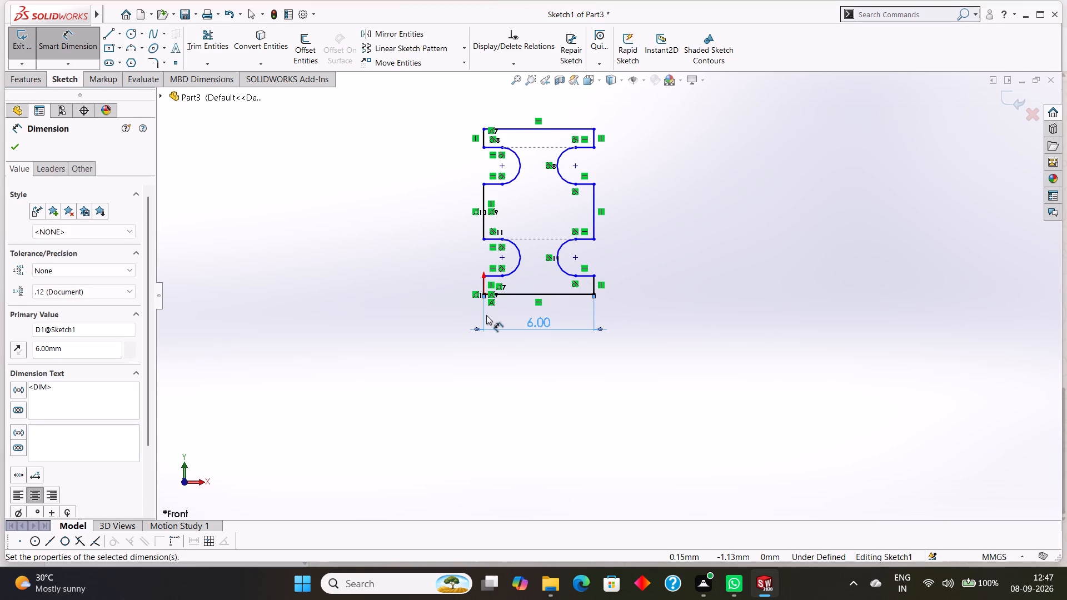
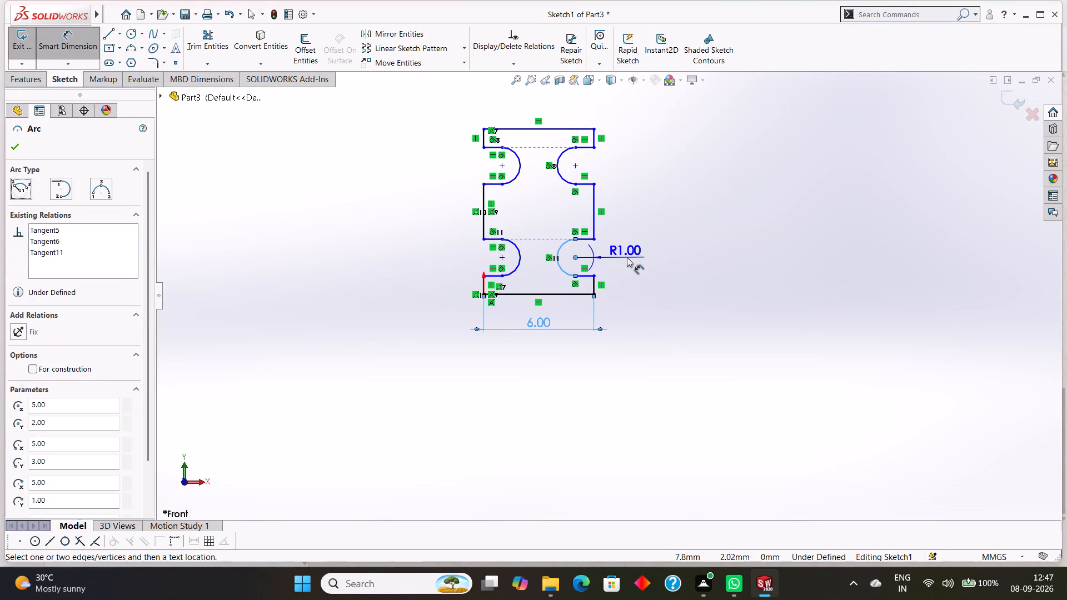
# Add Smart Dimensions for the radius of the lower right notch arc and the length of the middle right vertical line.
pyautogui.click(627, 257)
pyautogui.click(579, 242)
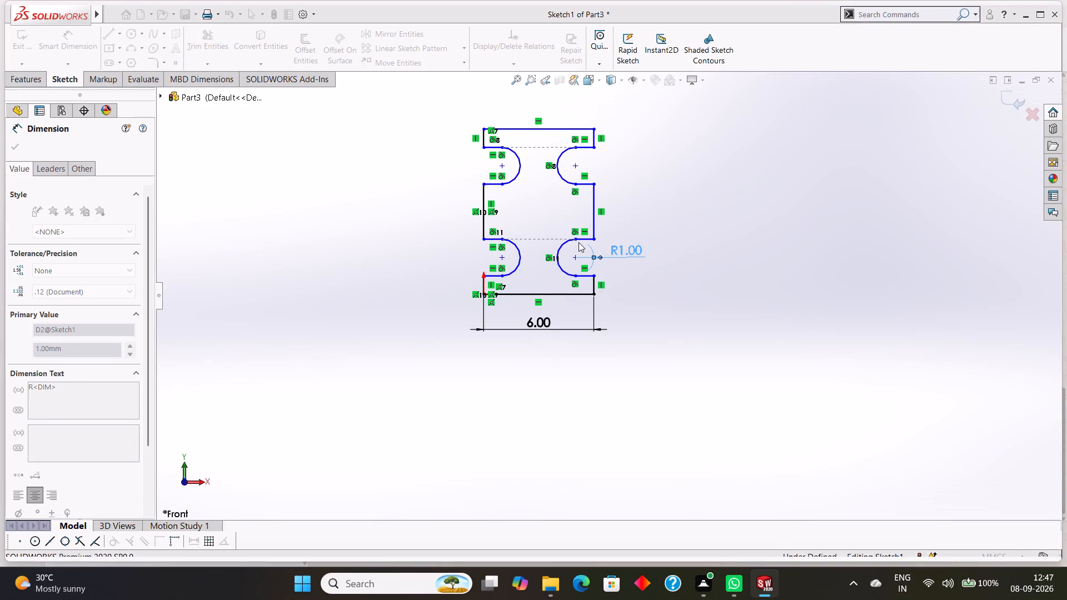
pyautogui.click(594, 202)
pyautogui.click(643, 202)
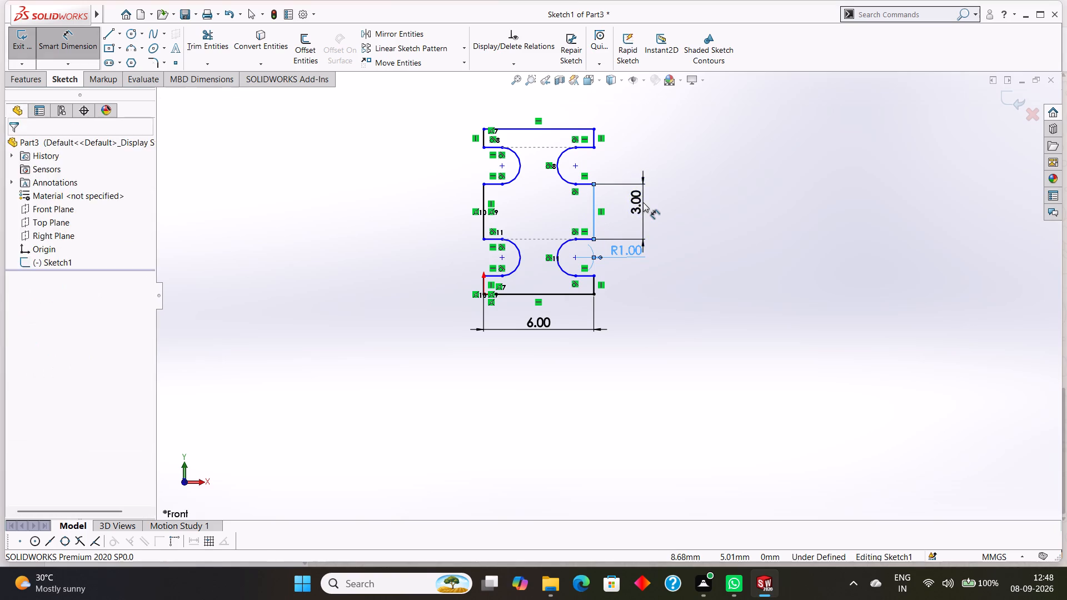
pyautogui.click(601, 181)
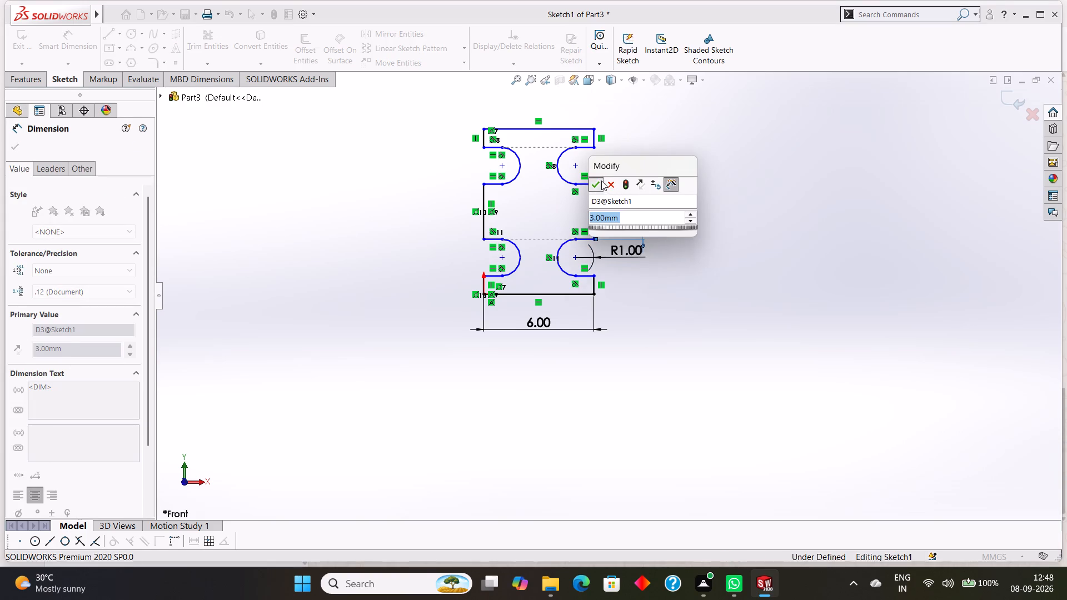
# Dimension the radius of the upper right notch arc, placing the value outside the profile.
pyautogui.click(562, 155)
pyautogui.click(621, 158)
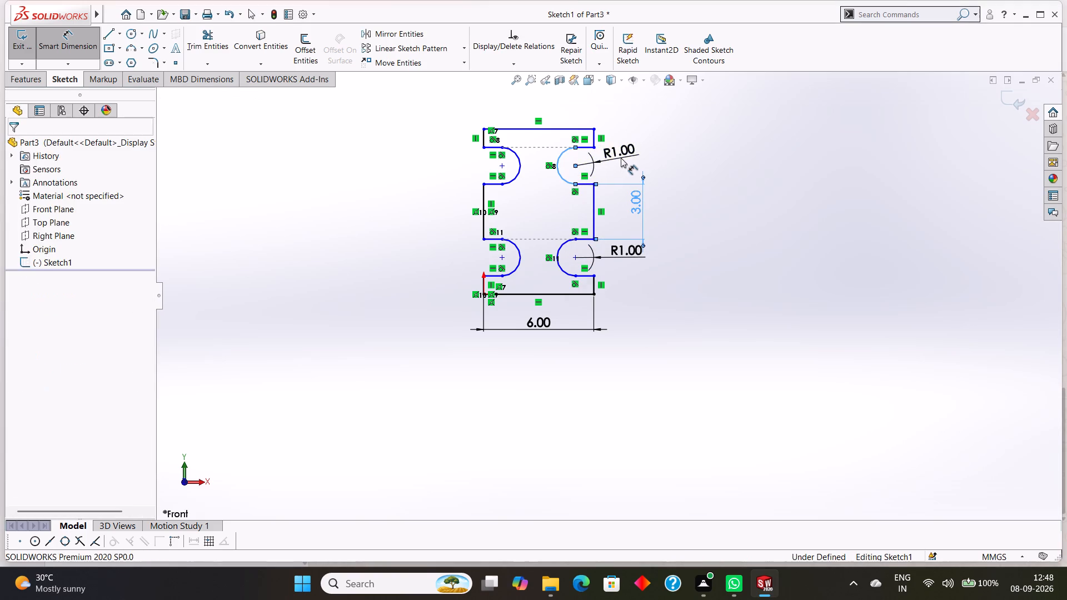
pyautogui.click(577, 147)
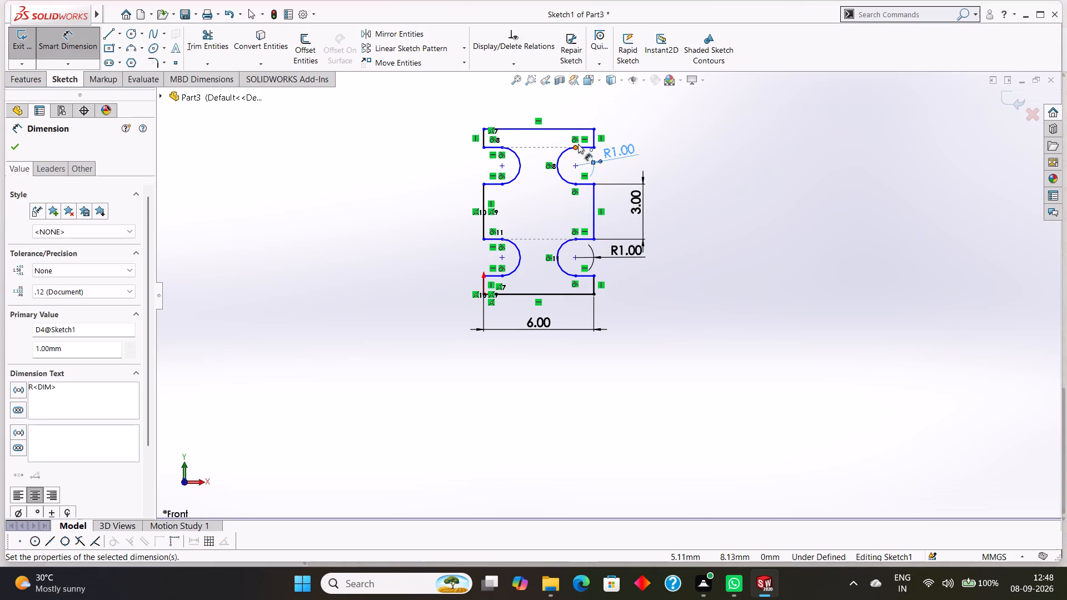
# Dimension the length of the short upper right vertical line and of the profile's top horizontal line.
pyautogui.click(594, 134)
pyautogui.click(638, 134)
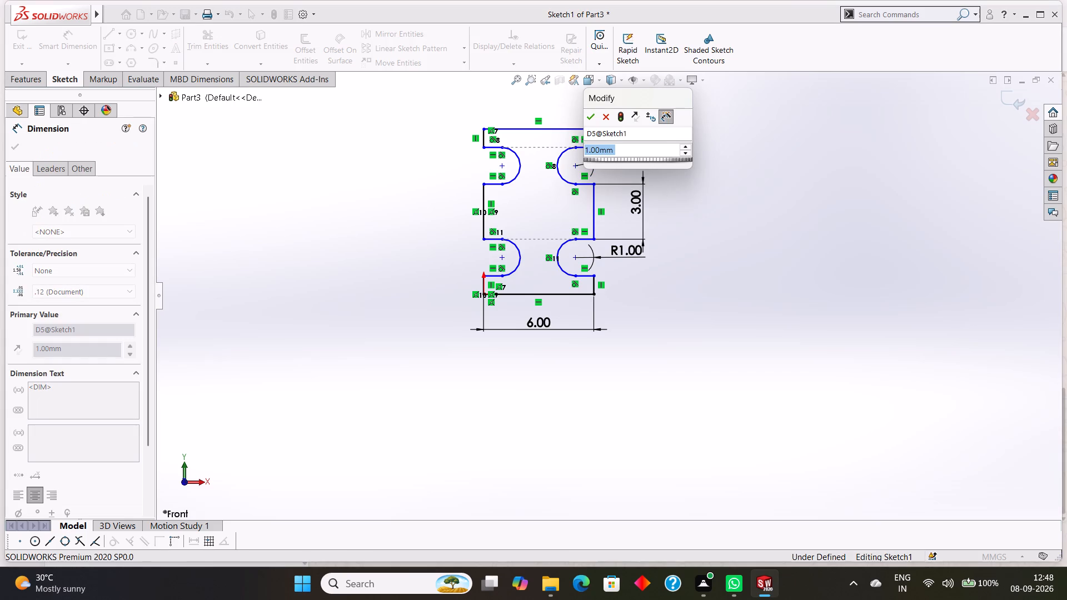
pyautogui.click(590, 112)
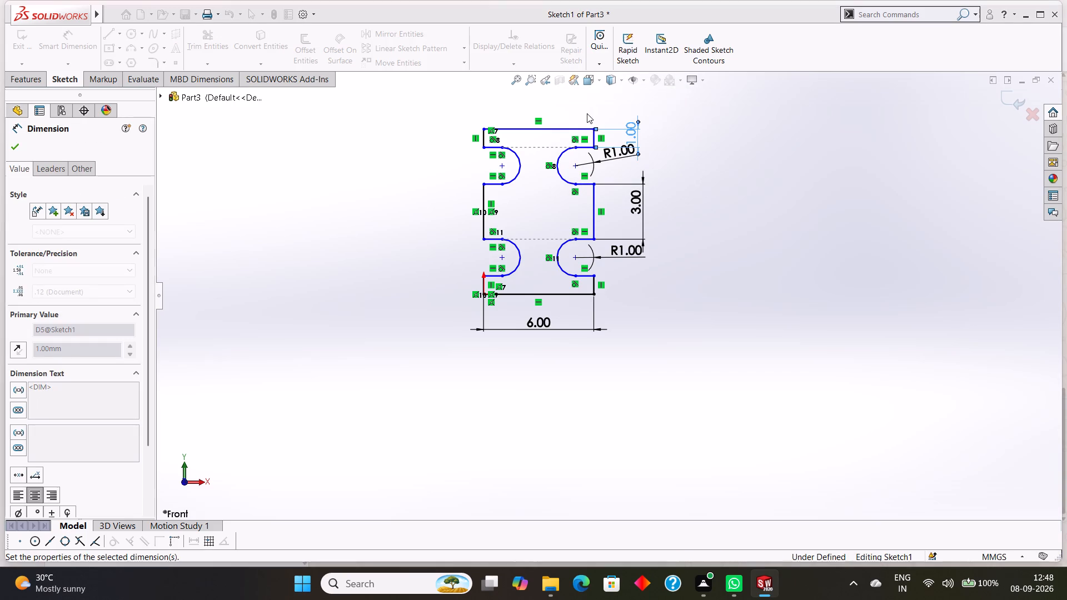
pyautogui.click(565, 126)
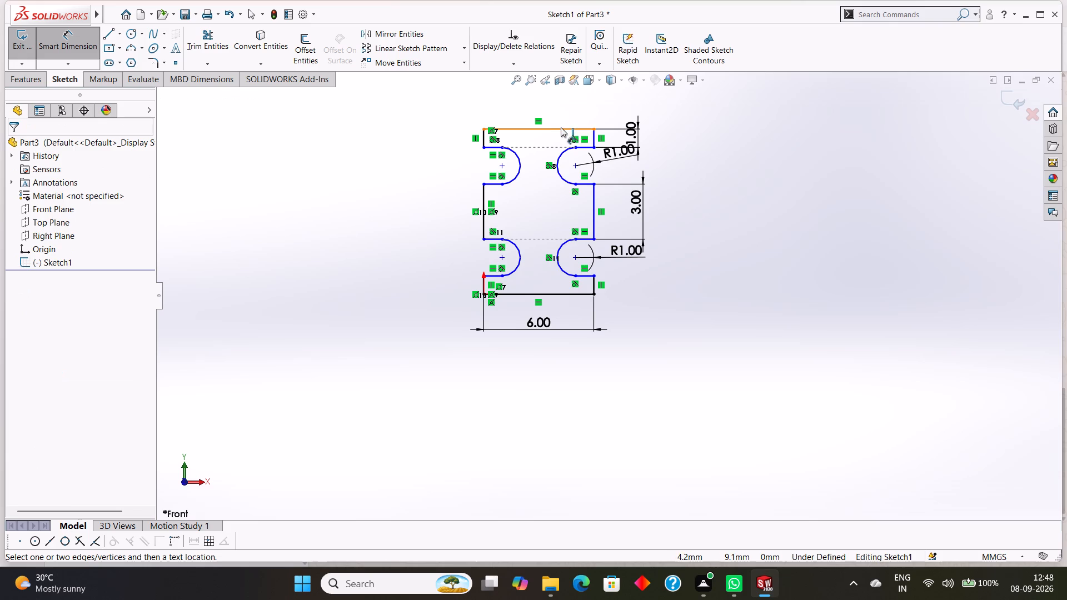
pyautogui.click(561, 127)
pyautogui.click(558, 110)
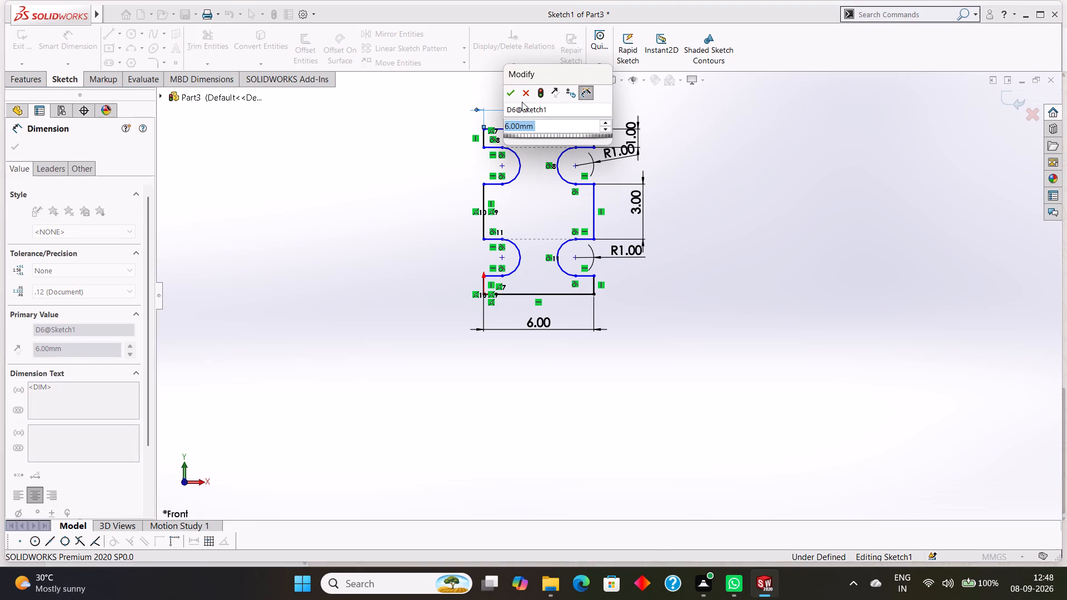
pyautogui.click(513, 97)
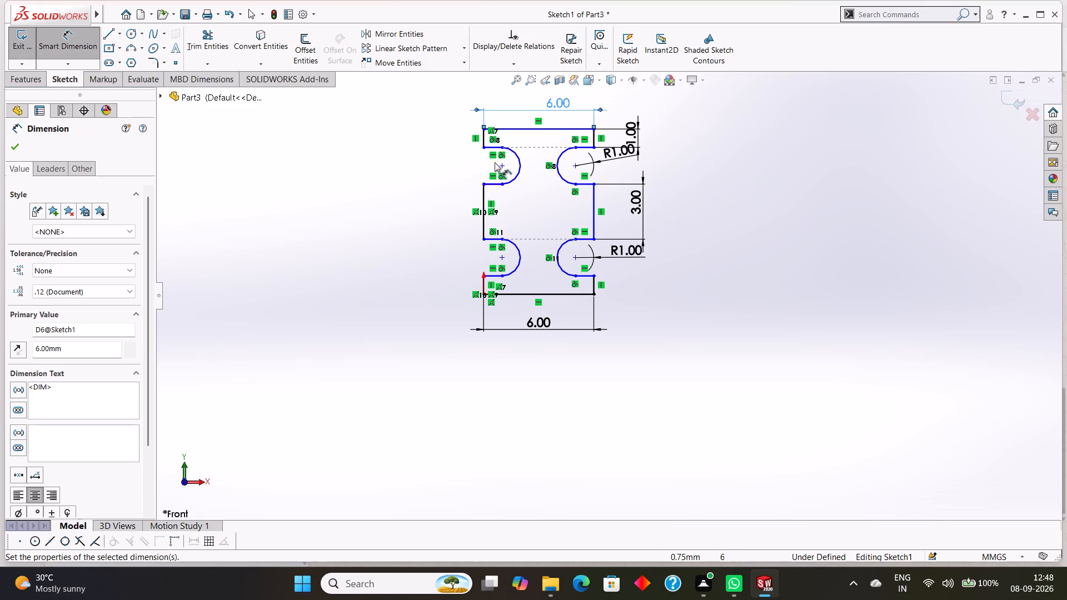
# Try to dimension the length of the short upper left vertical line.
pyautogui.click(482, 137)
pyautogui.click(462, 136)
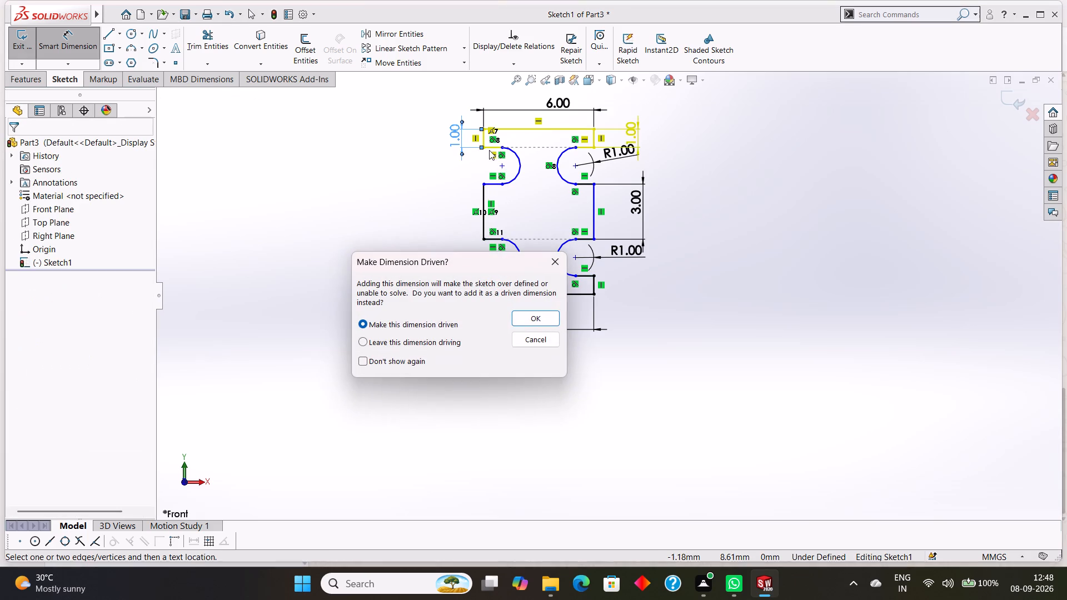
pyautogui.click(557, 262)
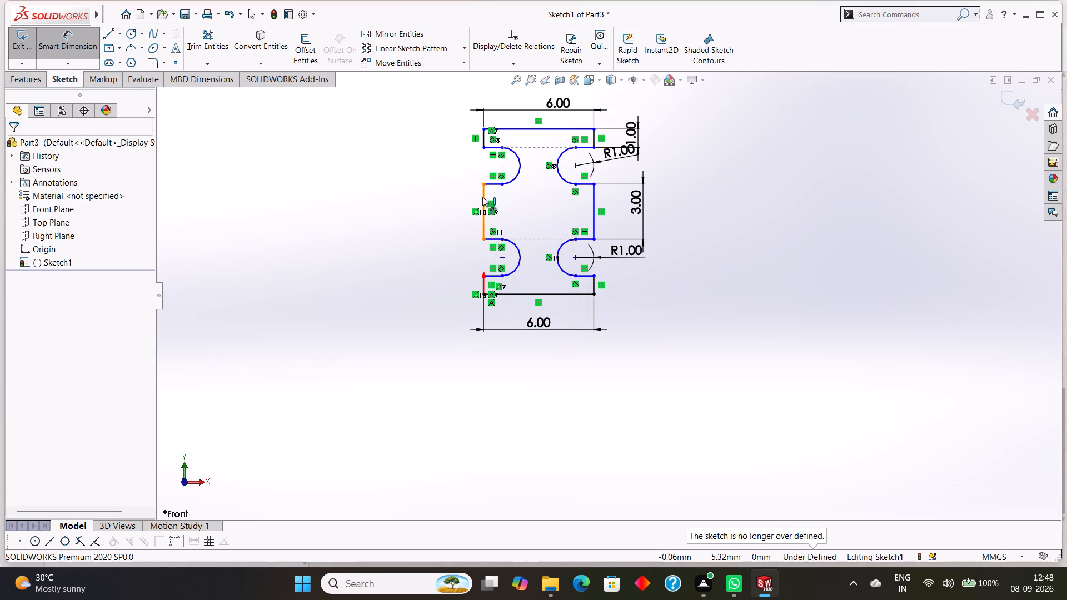
# Dimension the length of the middle left vertical line, placed outside the profile.
pyautogui.click(482, 197)
pyautogui.click(456, 191)
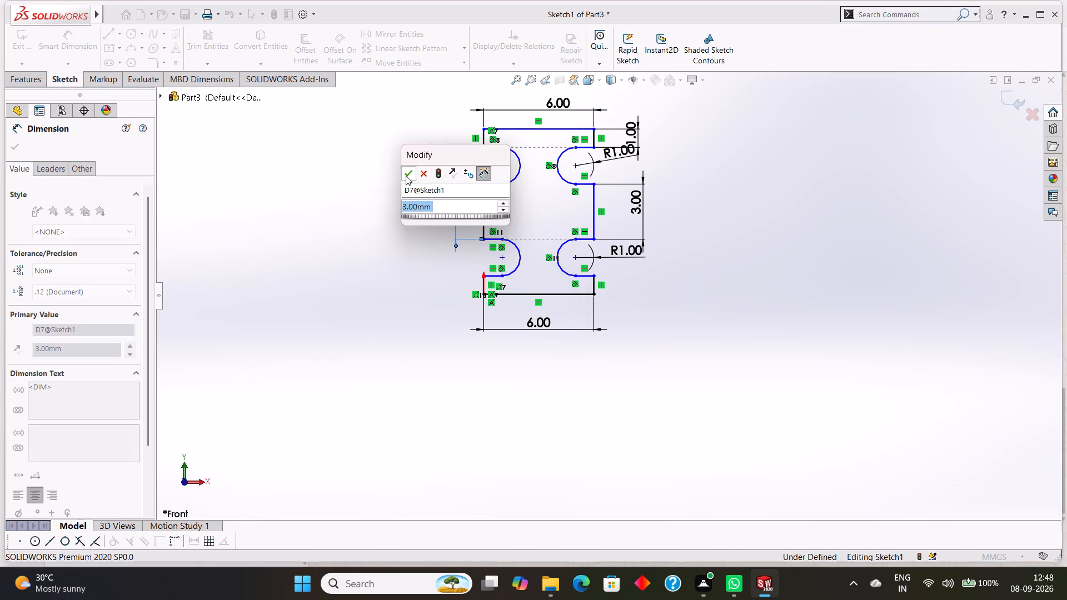
pyautogui.click(406, 176)
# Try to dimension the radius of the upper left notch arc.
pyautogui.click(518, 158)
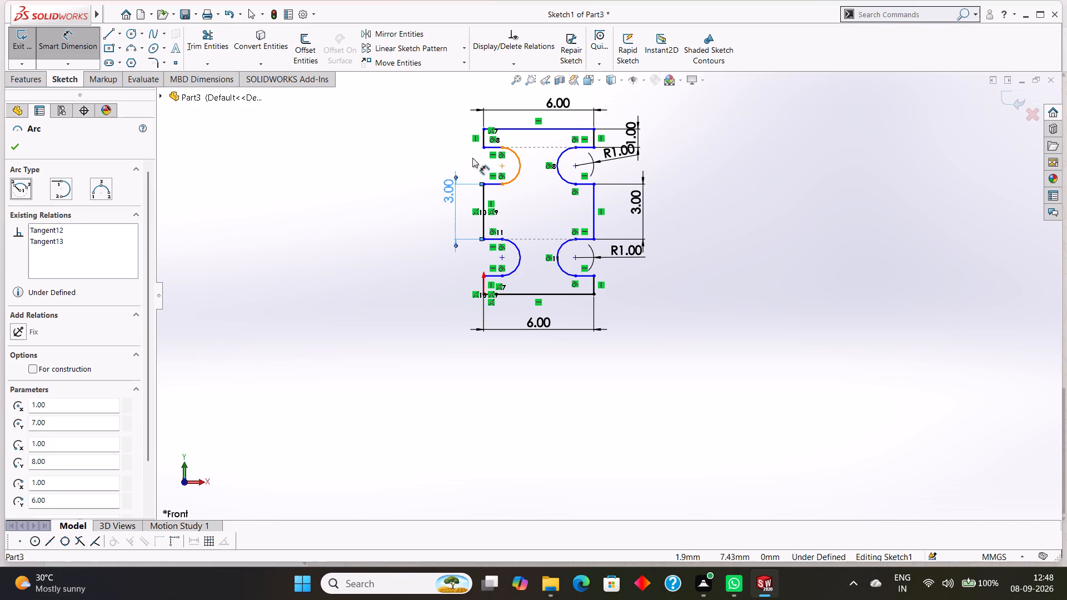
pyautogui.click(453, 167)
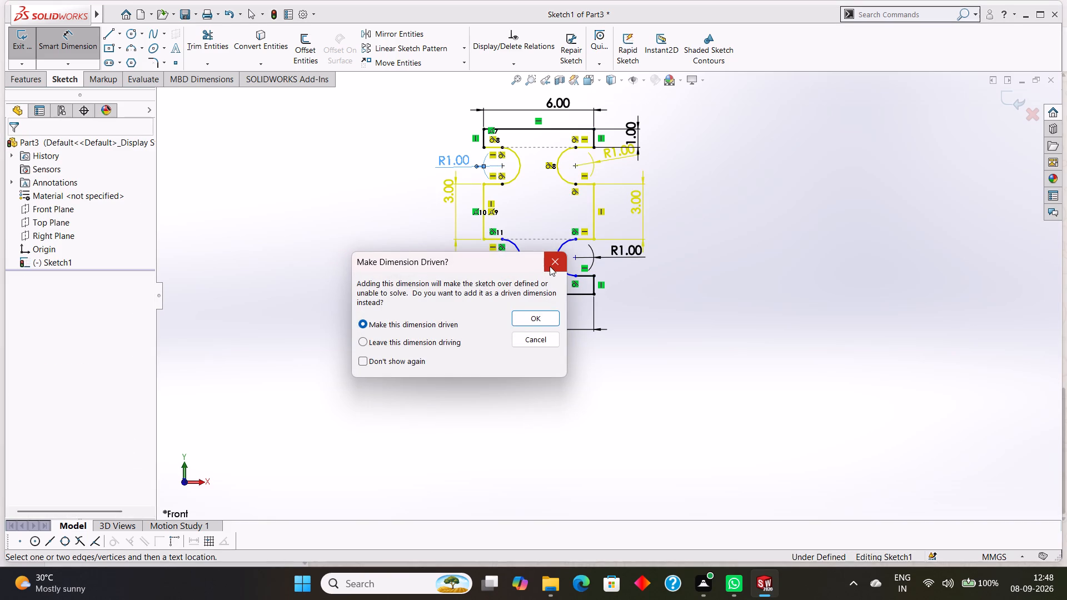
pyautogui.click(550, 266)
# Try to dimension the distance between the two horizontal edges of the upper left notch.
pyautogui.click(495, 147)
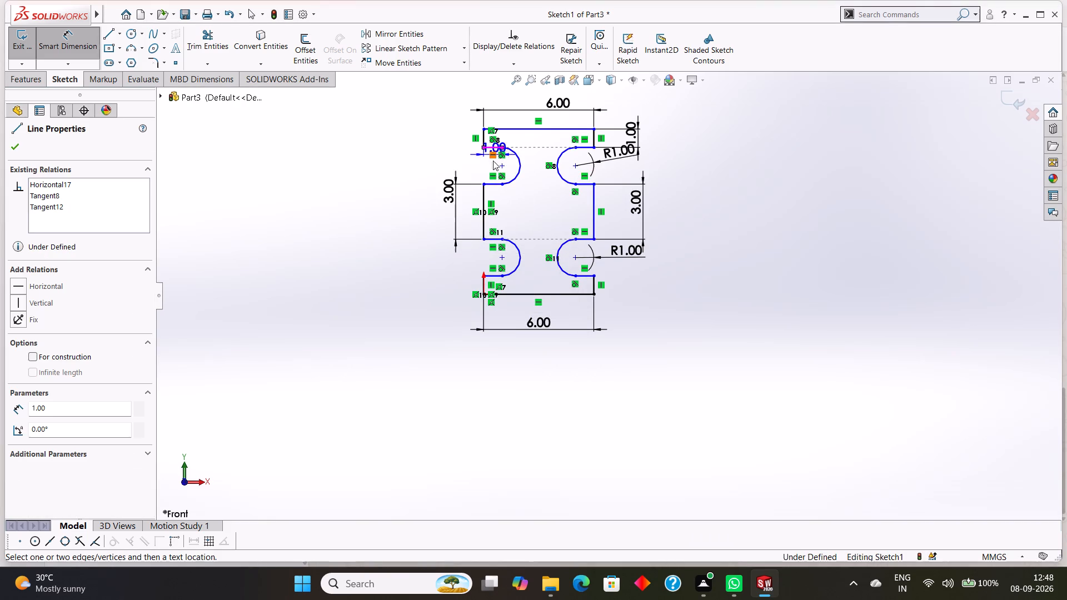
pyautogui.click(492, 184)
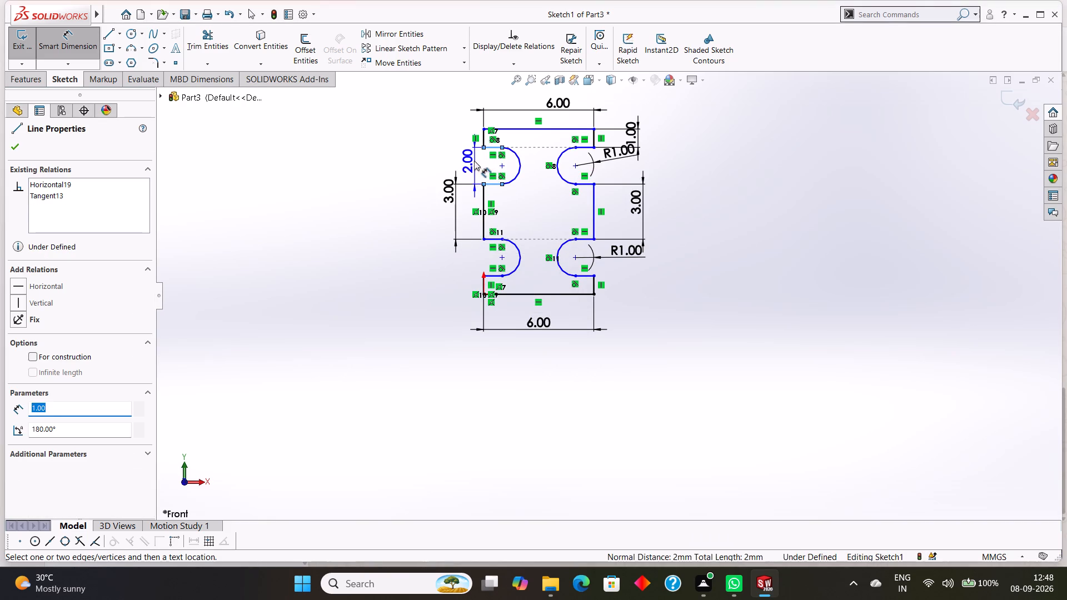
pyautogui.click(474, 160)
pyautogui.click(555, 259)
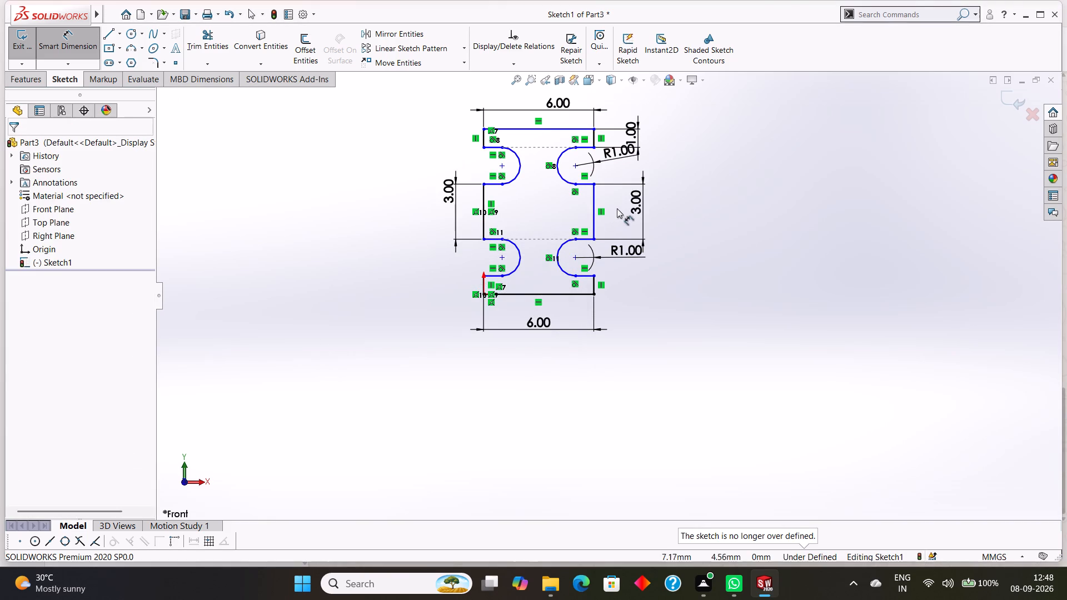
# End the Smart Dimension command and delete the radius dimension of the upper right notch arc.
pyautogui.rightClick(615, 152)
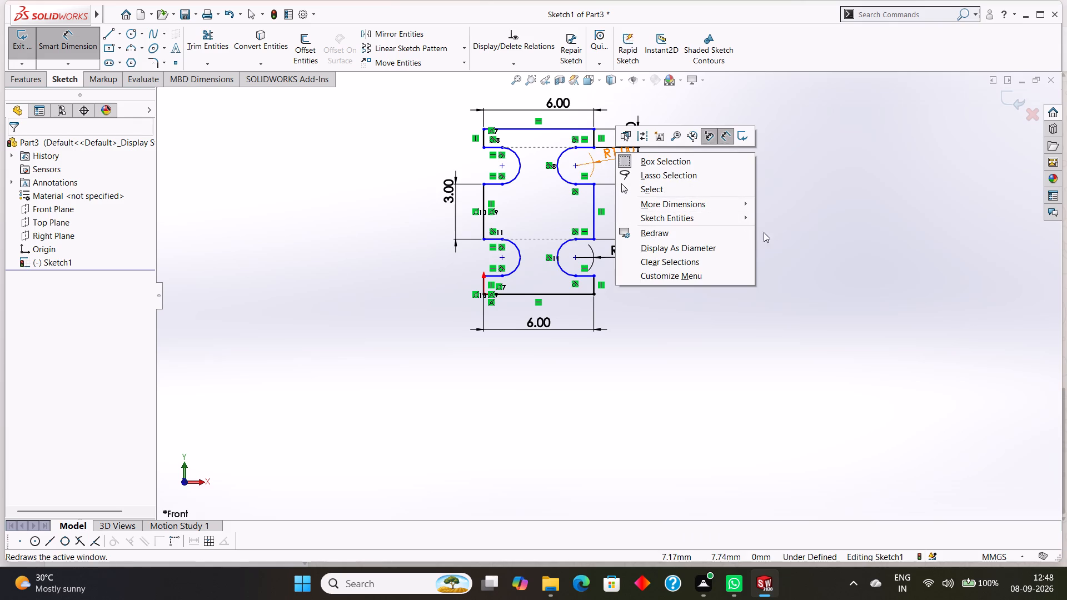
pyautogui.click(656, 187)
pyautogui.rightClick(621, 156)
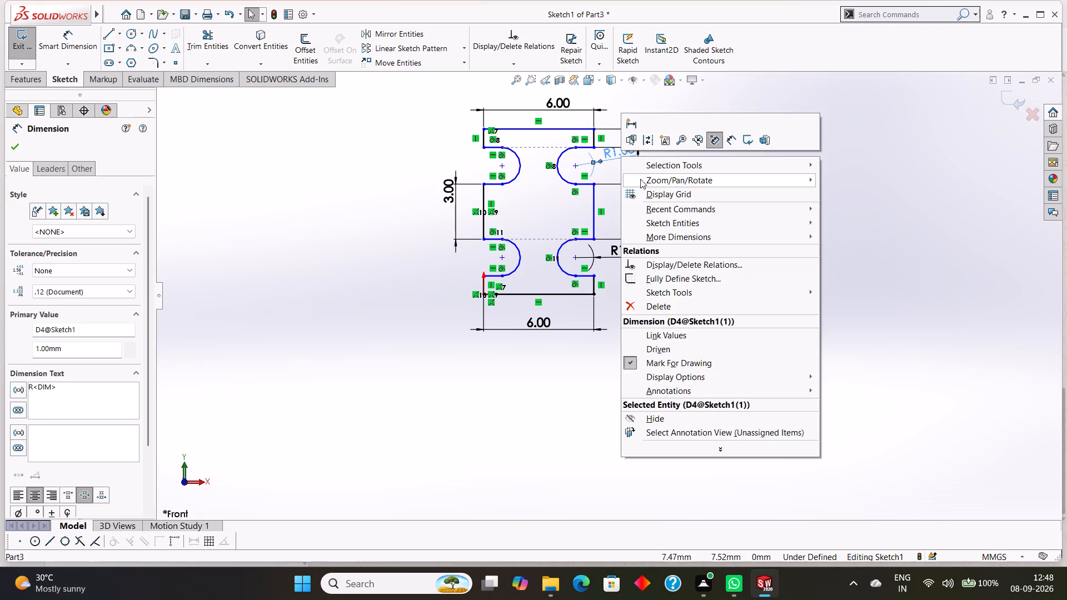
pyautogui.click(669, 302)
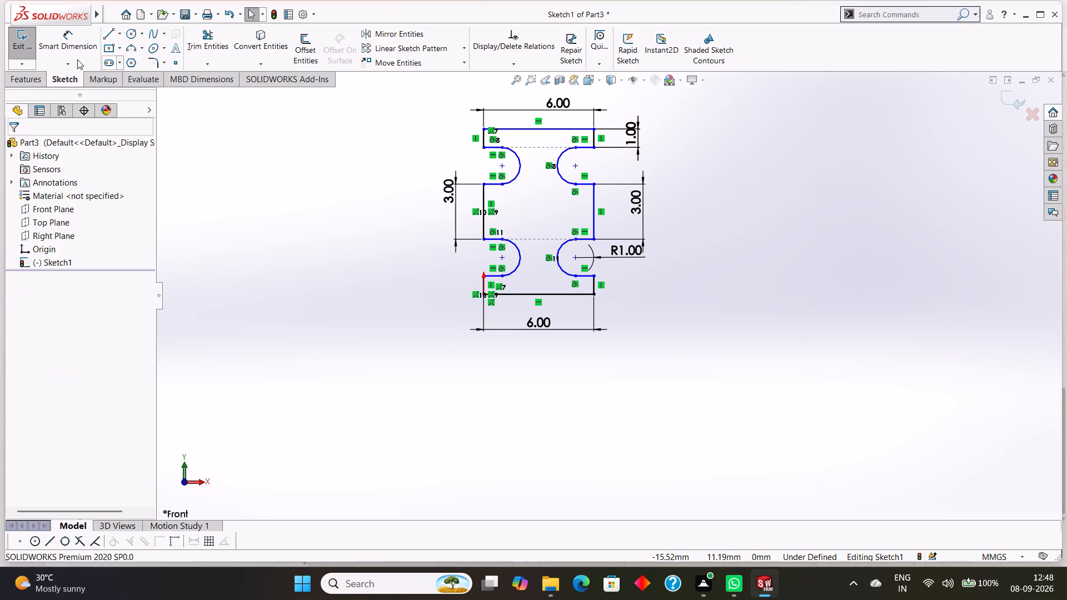
# Add a Smart Dimension between the two horizontal edges of the upper left notch, placed outside the profile.
pyautogui.click(84, 38)
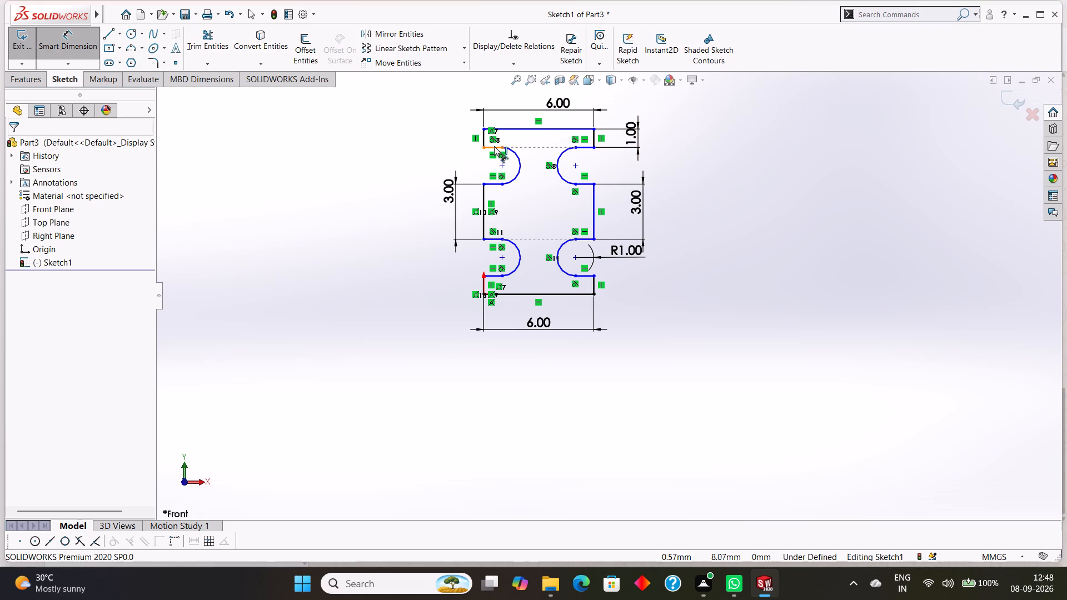
pyautogui.click(494, 146)
pyautogui.click(492, 182)
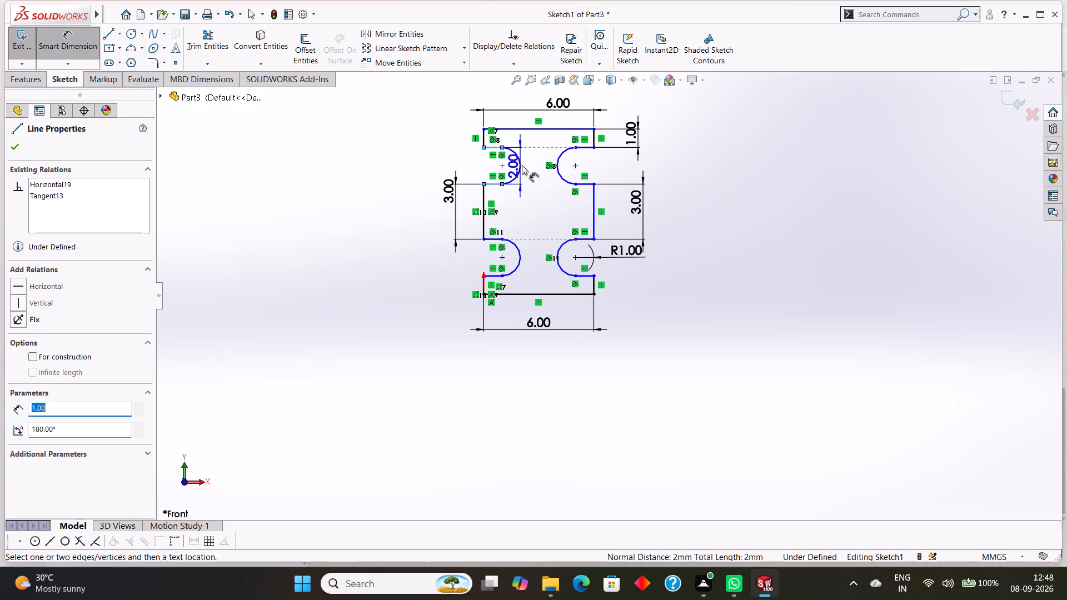
pyautogui.click(468, 159)
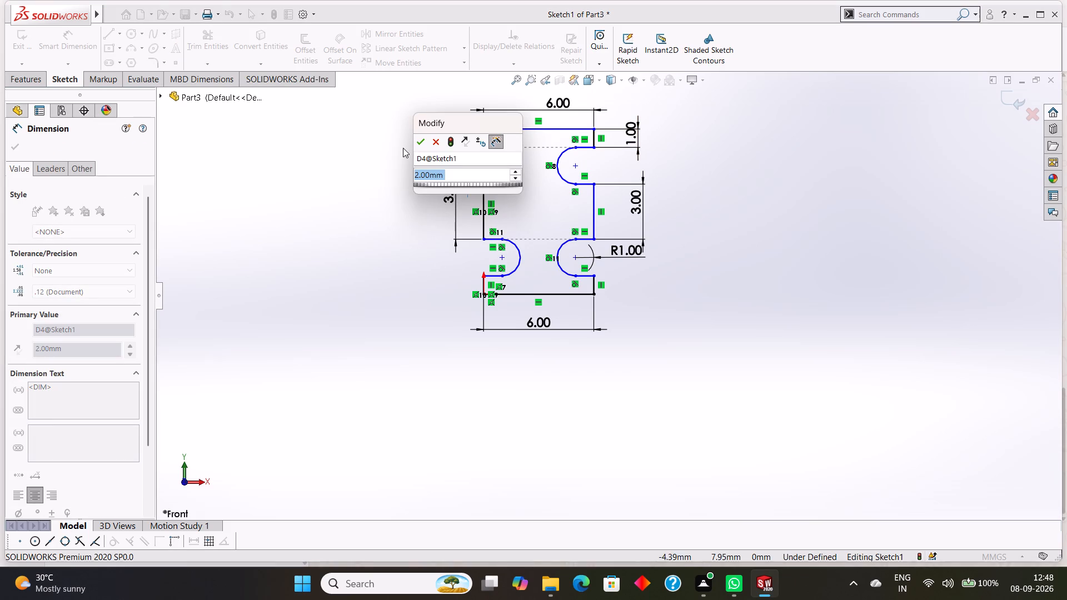
pyautogui.click(421, 148)
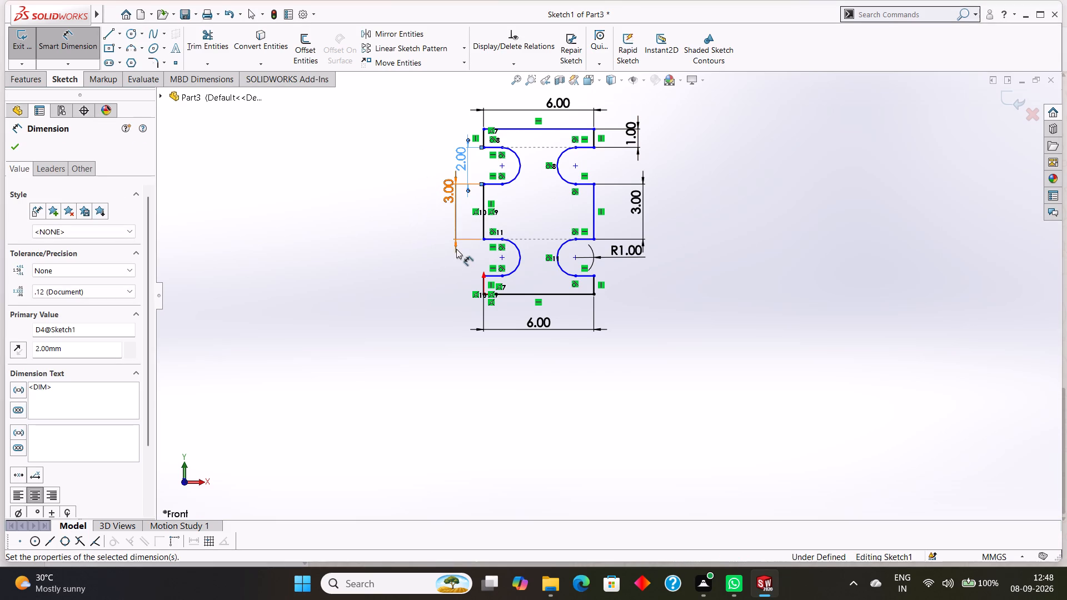
# Dimension the profile's overall height from the origin to its top left corner, and the radius of the lower left notch arc.
pyautogui.click(485, 294)
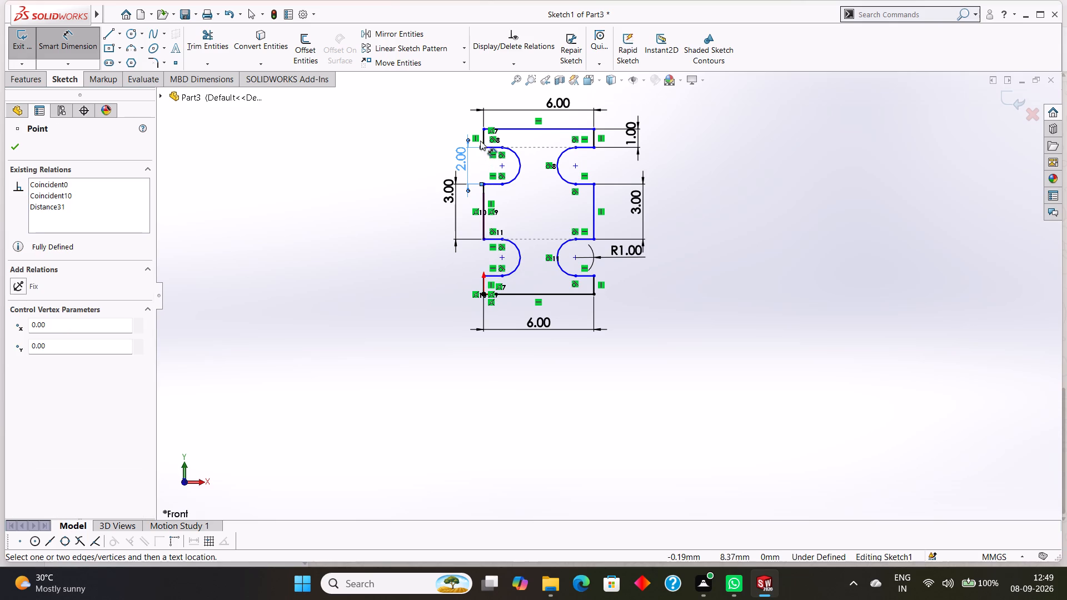
pyautogui.click(484, 128)
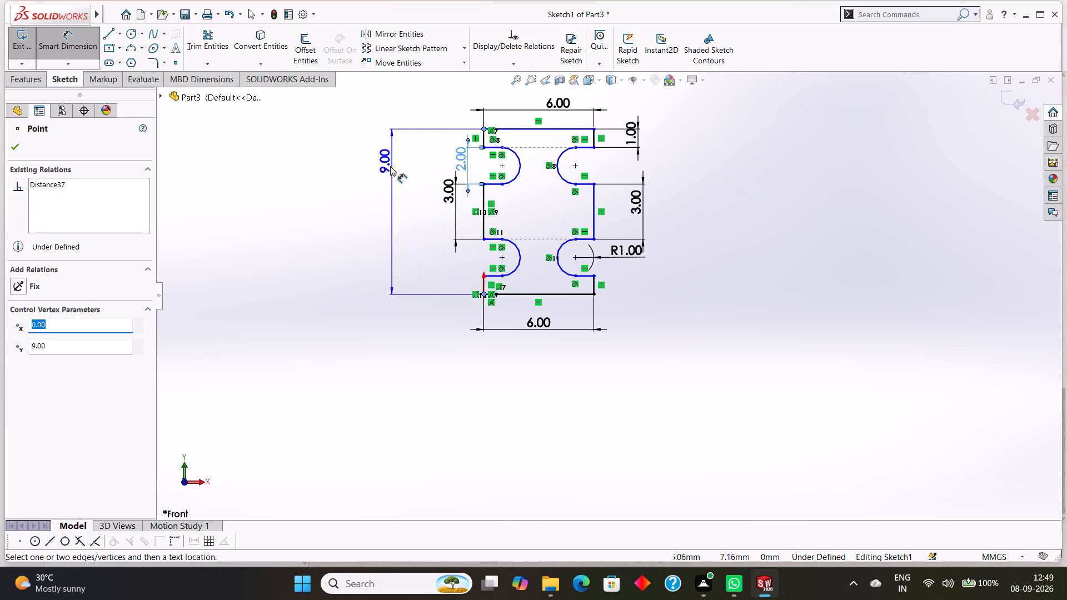
pyautogui.click(389, 180)
pyautogui.click(341, 167)
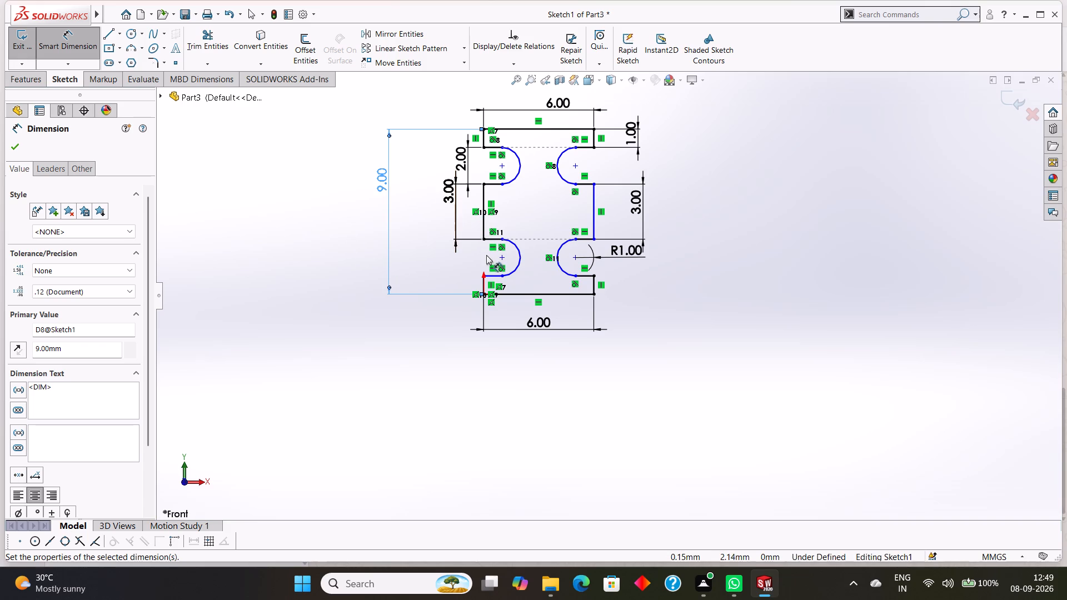
pyautogui.click(523, 254)
pyautogui.click(453, 259)
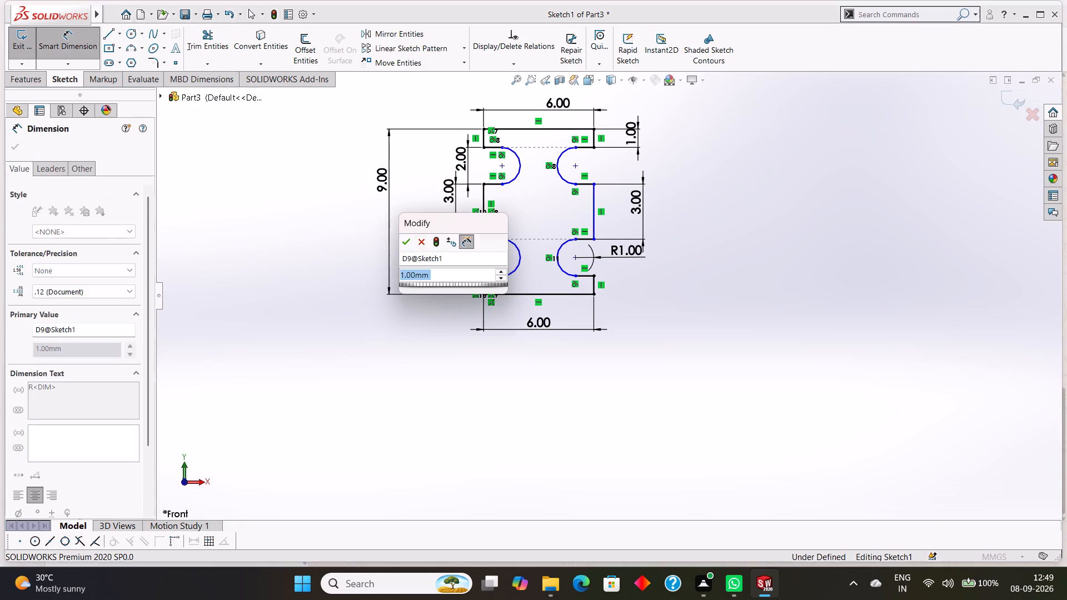
pyautogui.click(410, 239)
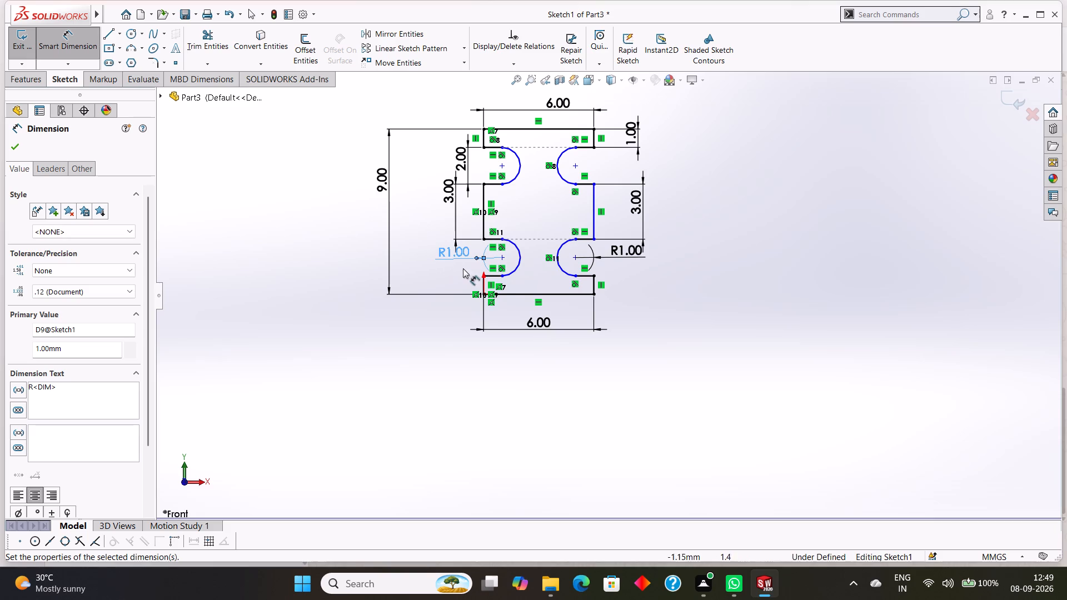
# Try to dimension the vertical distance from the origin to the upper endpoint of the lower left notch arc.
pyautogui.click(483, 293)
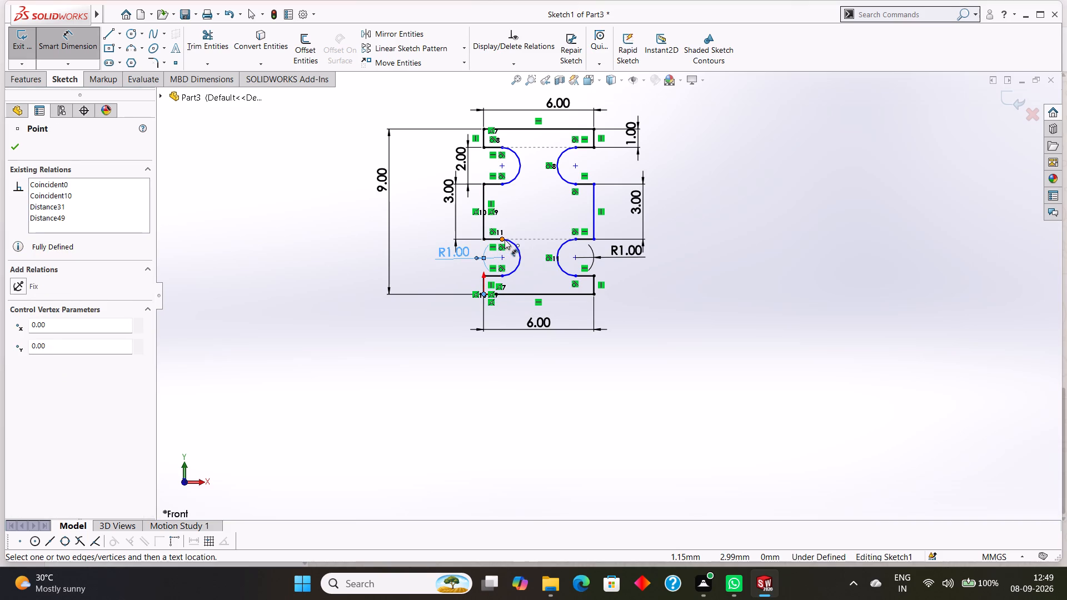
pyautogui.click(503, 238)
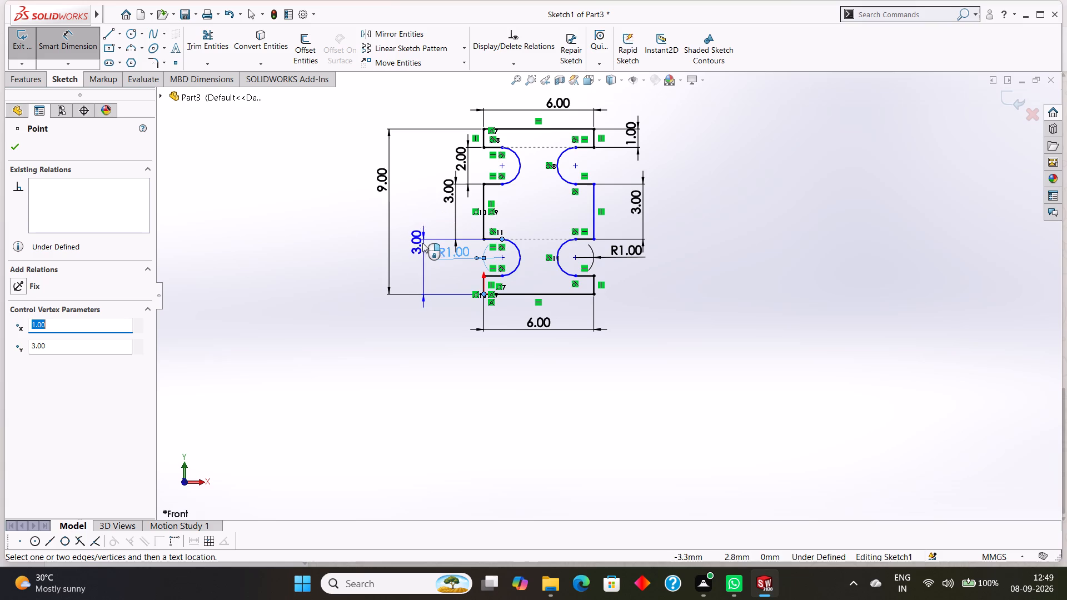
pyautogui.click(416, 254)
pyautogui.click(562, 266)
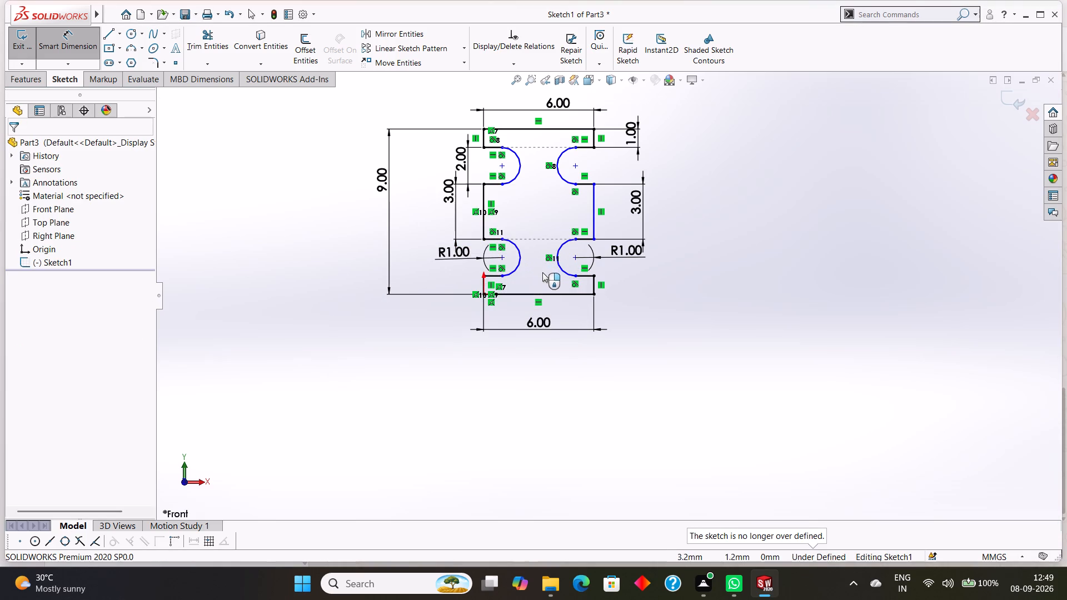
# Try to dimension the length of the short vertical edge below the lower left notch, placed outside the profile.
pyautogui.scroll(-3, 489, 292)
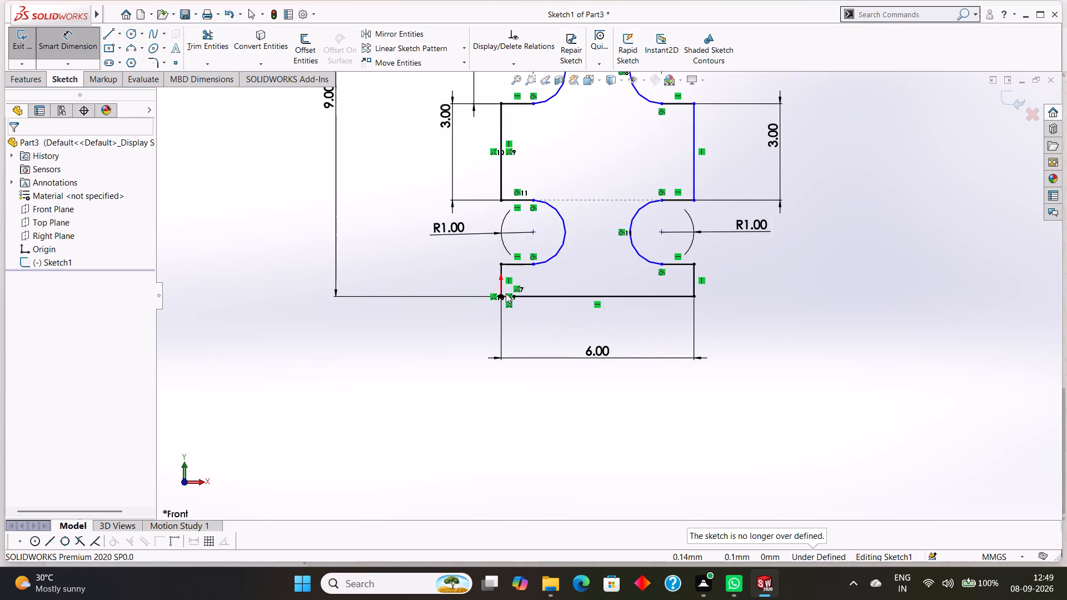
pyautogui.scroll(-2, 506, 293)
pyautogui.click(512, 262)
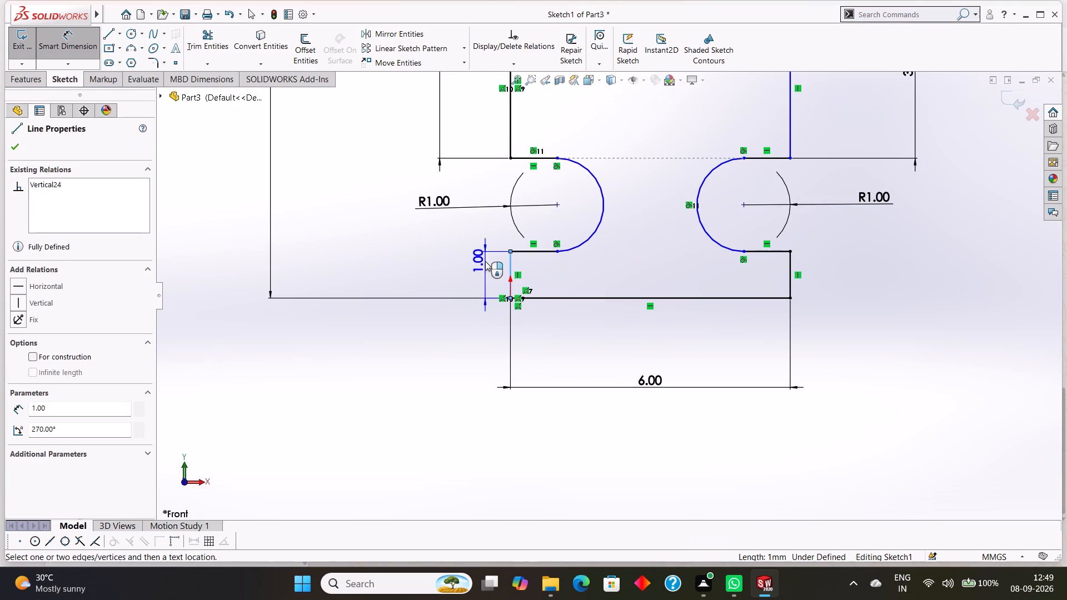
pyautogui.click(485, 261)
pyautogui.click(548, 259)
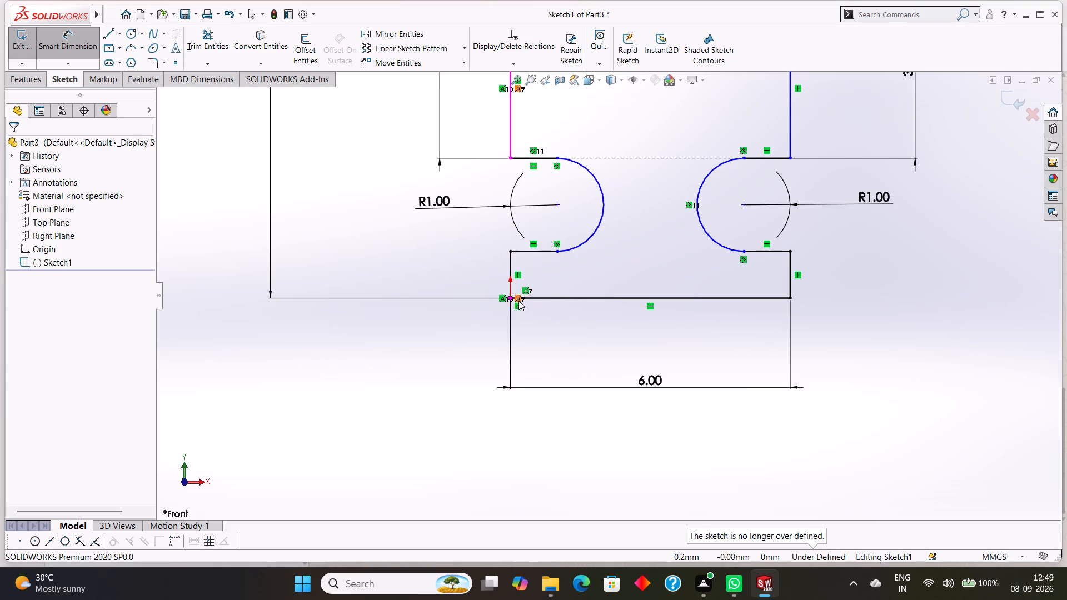
# Dimension the horizontal distance from the origin to the lower endpoint of the lower left notch arc, and end the command.
pyautogui.click(512, 296)
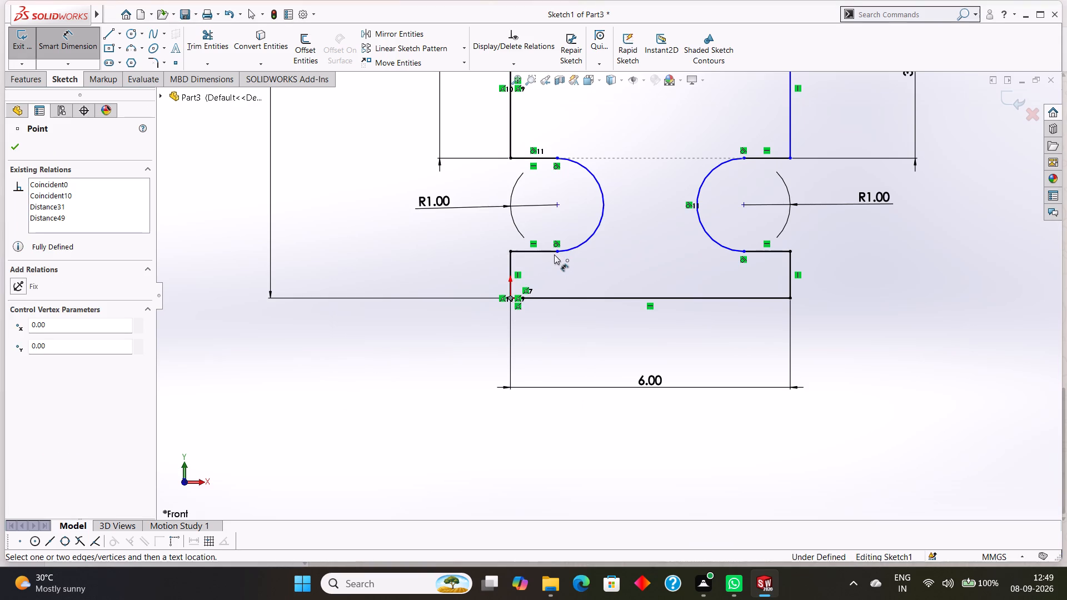
pyautogui.click(555, 253)
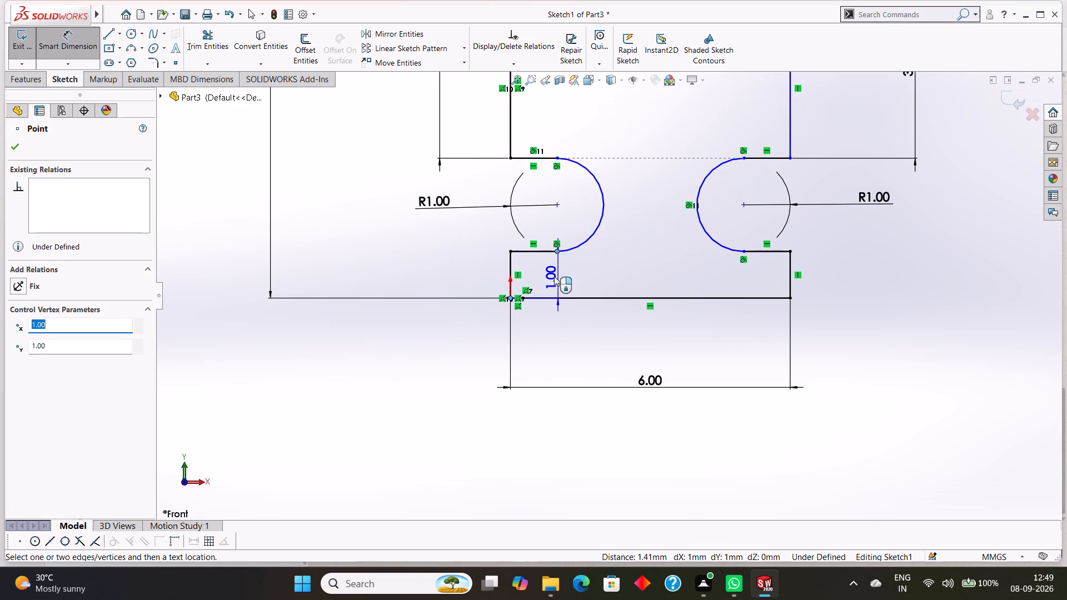
pyautogui.click(528, 236)
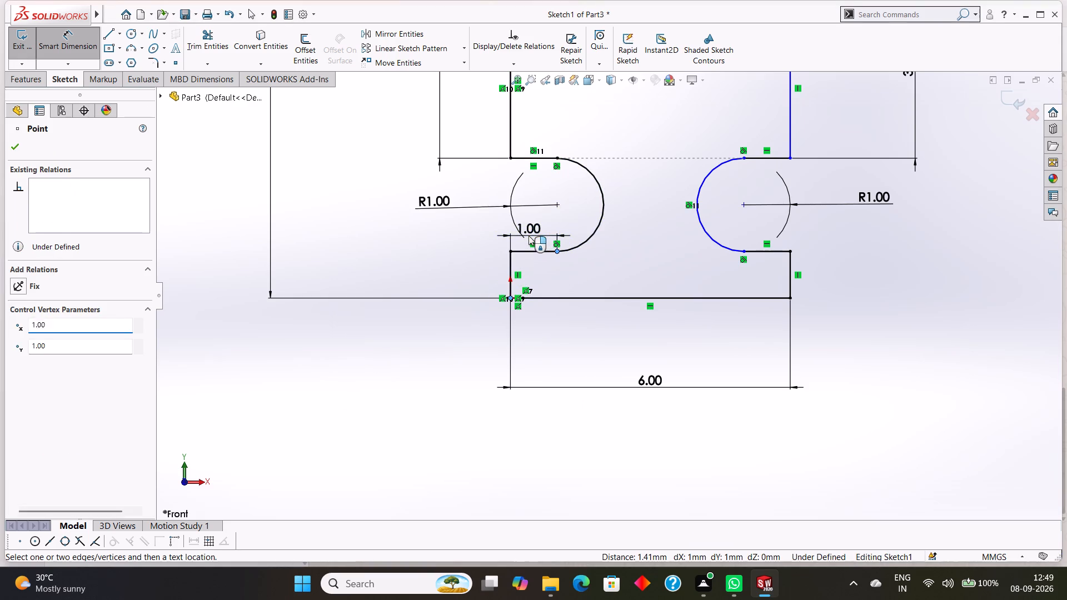
pyautogui.click(478, 225)
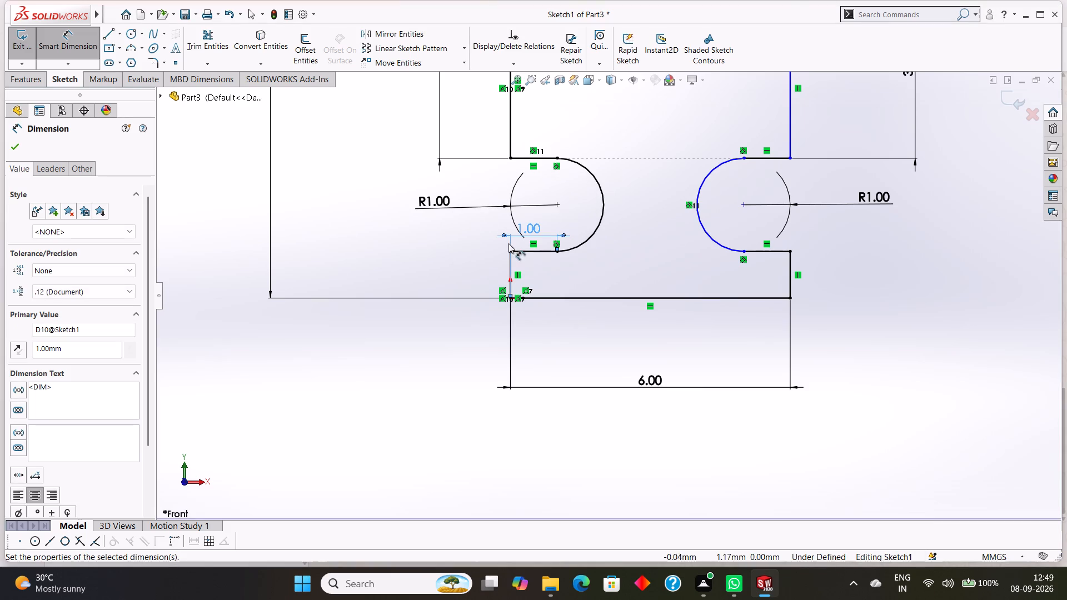
pyautogui.click(19, 141)
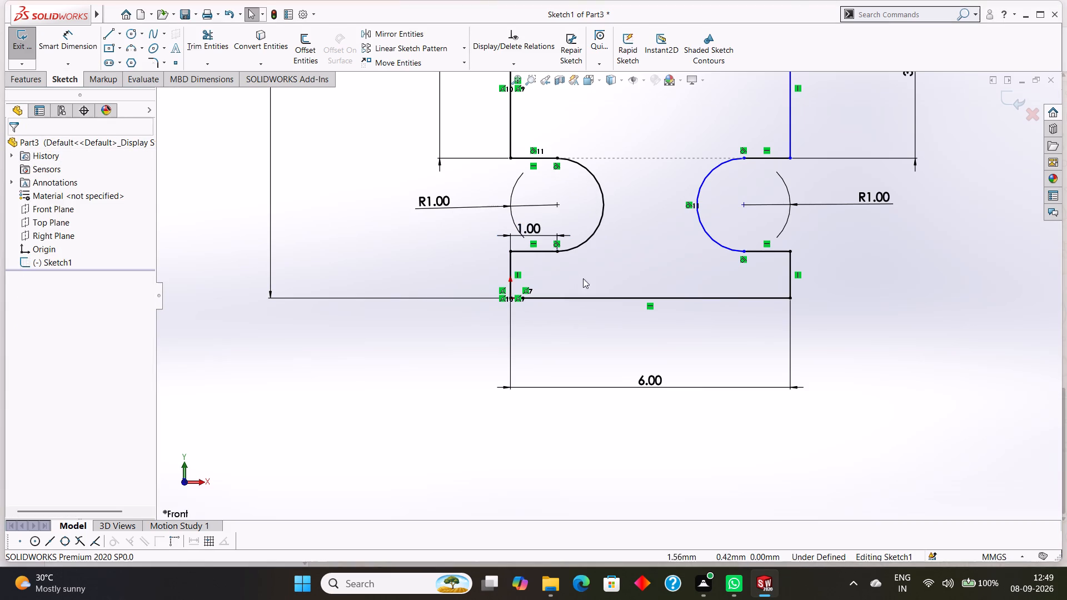
# Add a Smart Dimension for the horizontal distance from the origin to the lower endpoint of the lower right notch arc, below the profile.
pyautogui.click(510, 300)
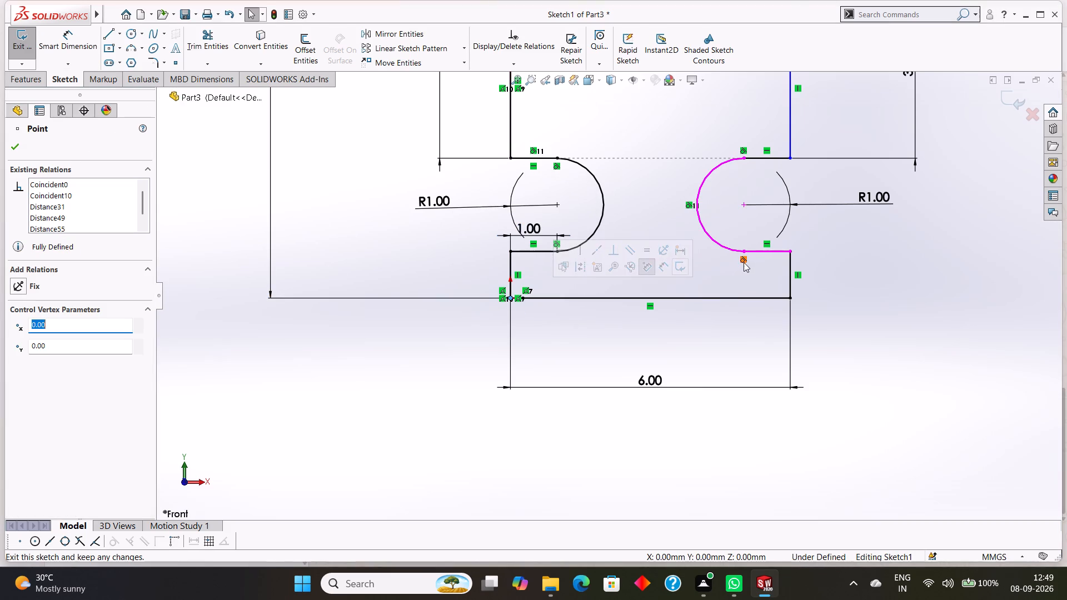
pyautogui.click(746, 252)
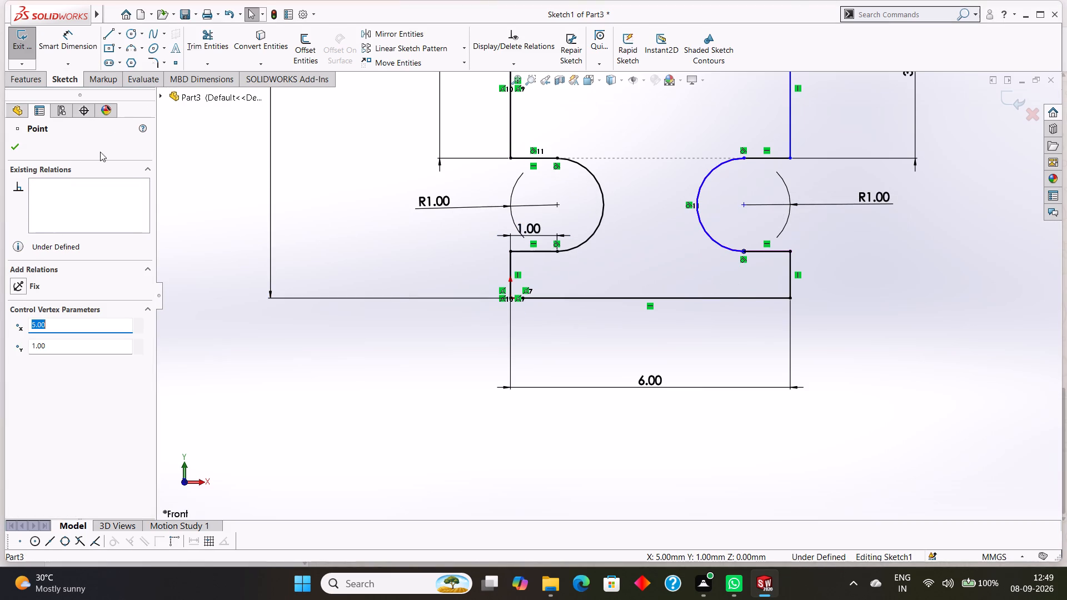
pyautogui.click(76, 34)
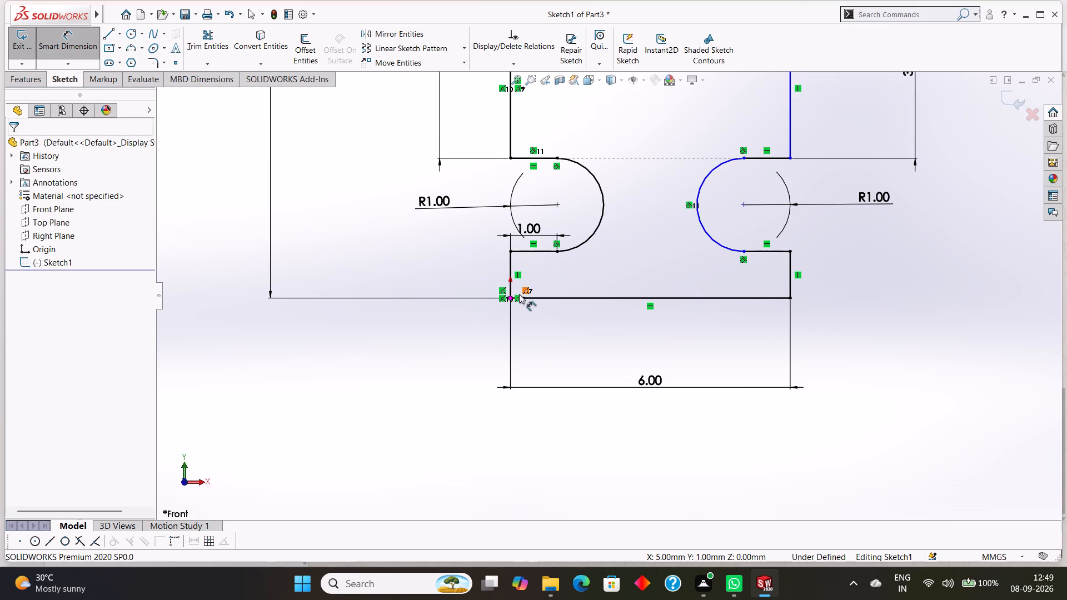
pyautogui.click(511, 299)
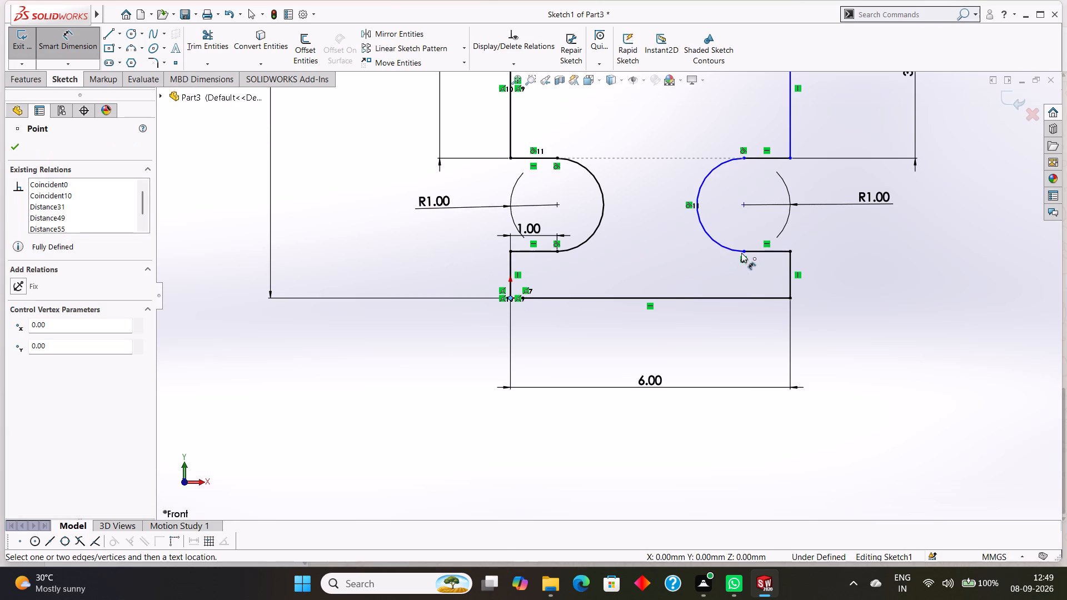
pyautogui.click(742, 252)
pyautogui.click(720, 330)
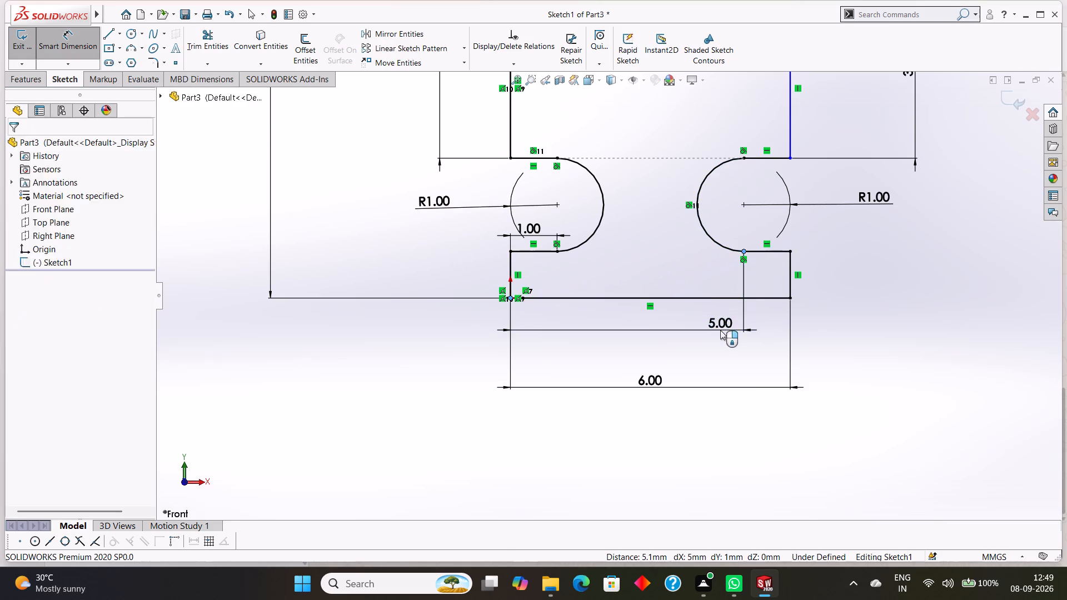
pyautogui.click(671, 313)
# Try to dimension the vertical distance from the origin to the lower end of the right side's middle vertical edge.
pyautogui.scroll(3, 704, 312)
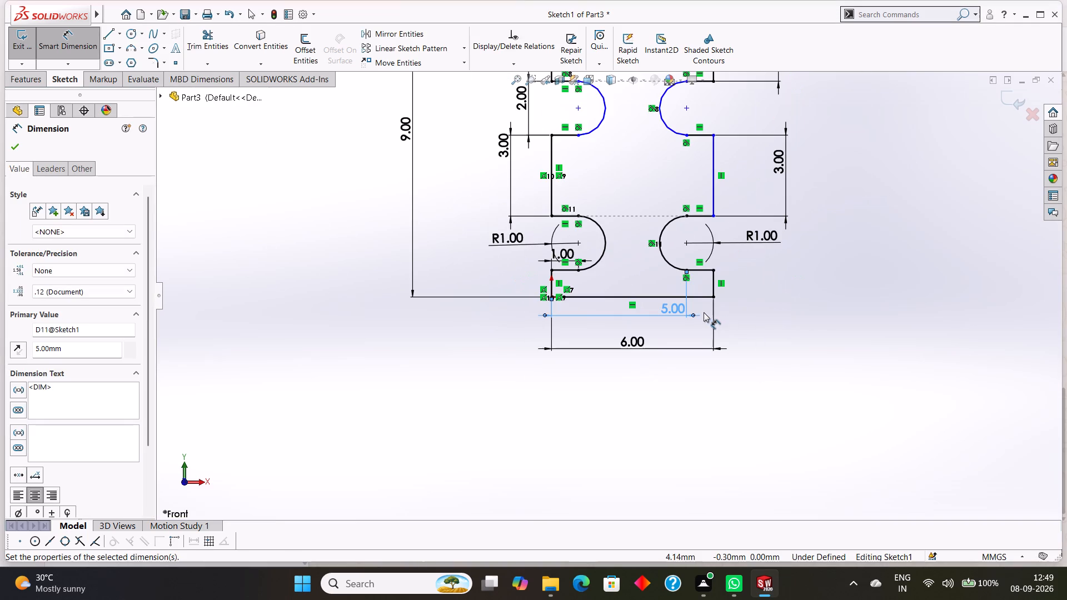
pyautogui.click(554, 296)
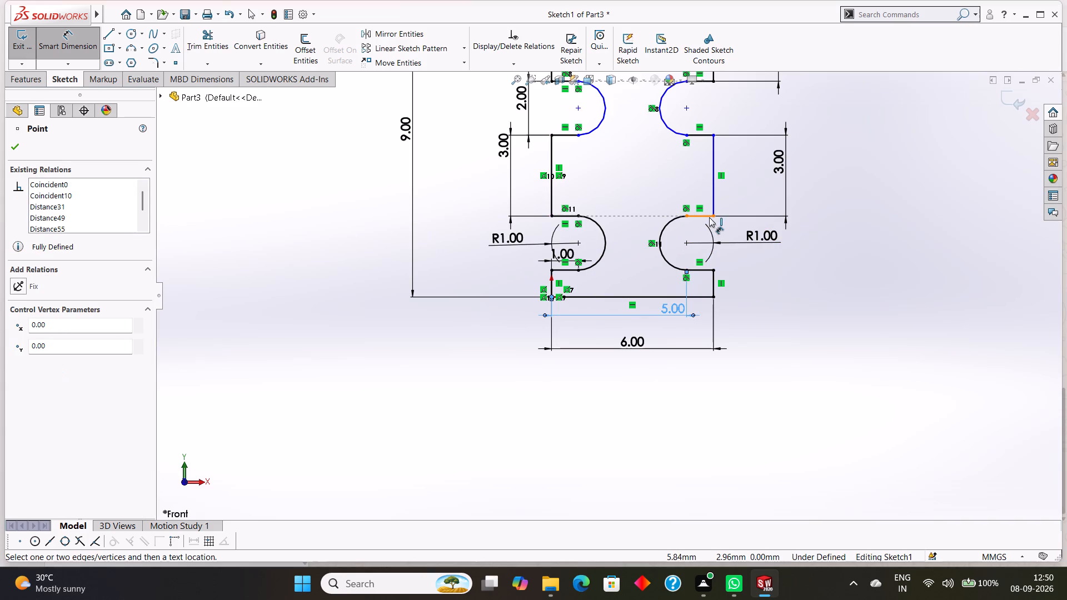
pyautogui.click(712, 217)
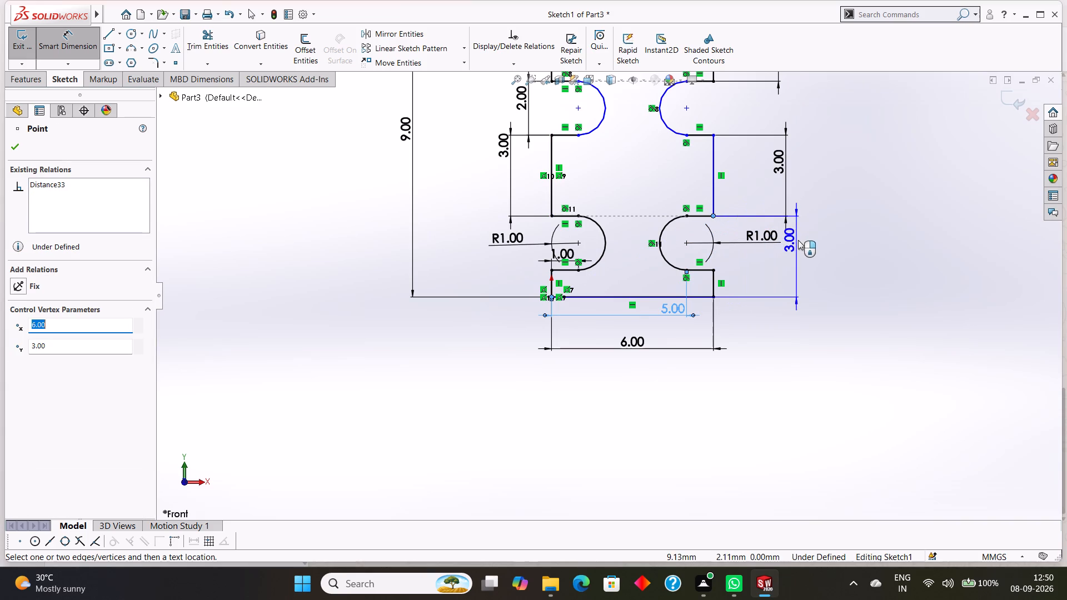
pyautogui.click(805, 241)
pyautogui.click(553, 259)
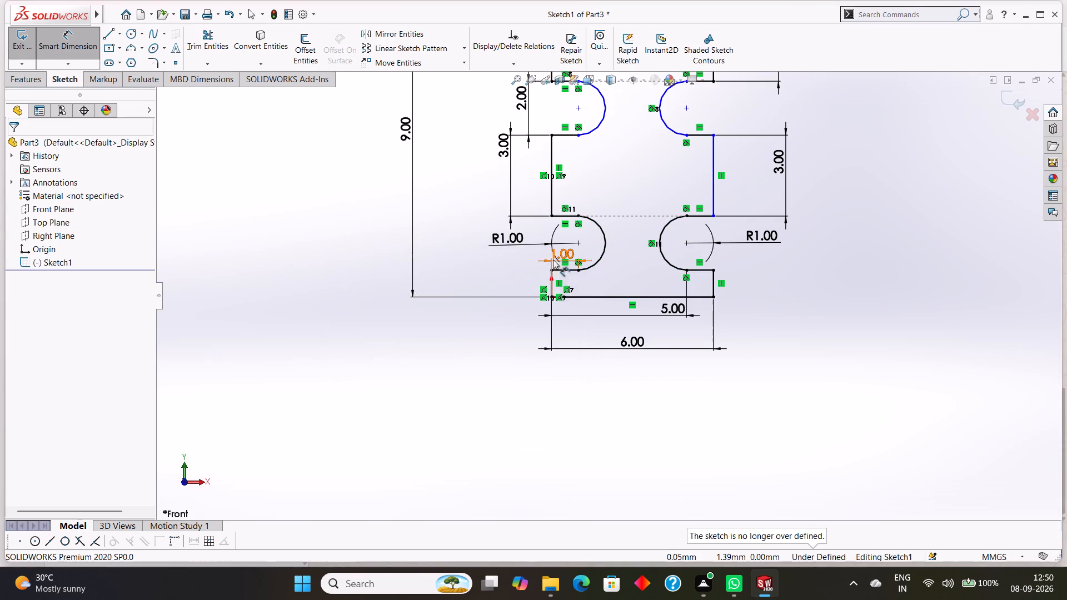
# Dimension the horizontal distance from the origin to the lower end of the right side's middle vertical edge, placed below the profile.
pyautogui.click(550, 295)
pyautogui.click(713, 216)
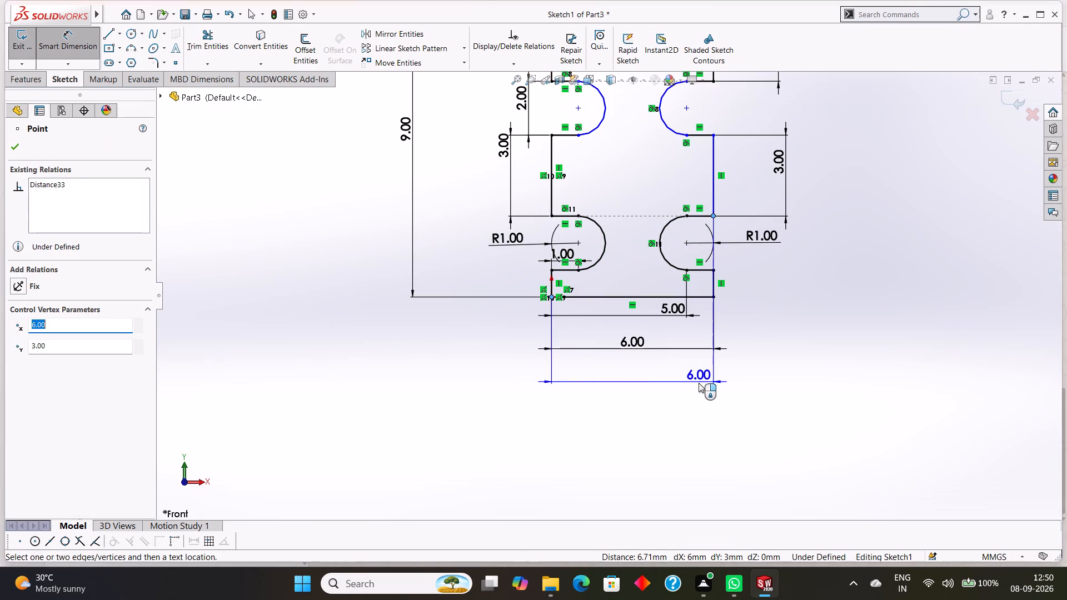
pyautogui.click(699, 383)
pyautogui.click(656, 366)
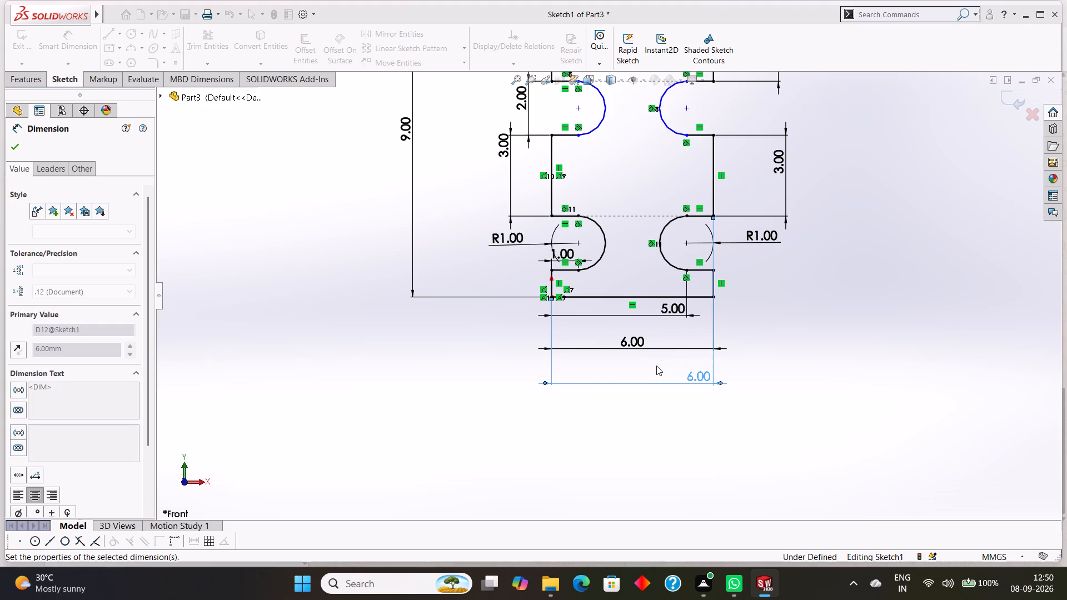
# Dimension the horizontal distance from the origin to the lower endpoint of the upper right notch arc, placed above the profile.
pyautogui.scroll(2, 710, 308)
pyautogui.scroll(-2, 669, 200)
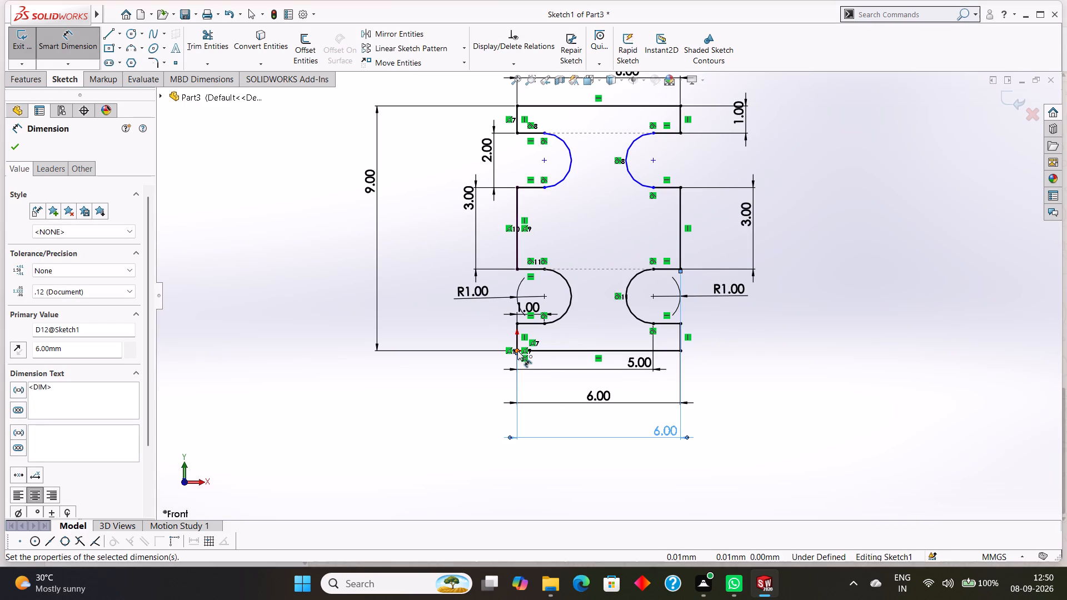
pyautogui.click(517, 351)
pyautogui.click(656, 189)
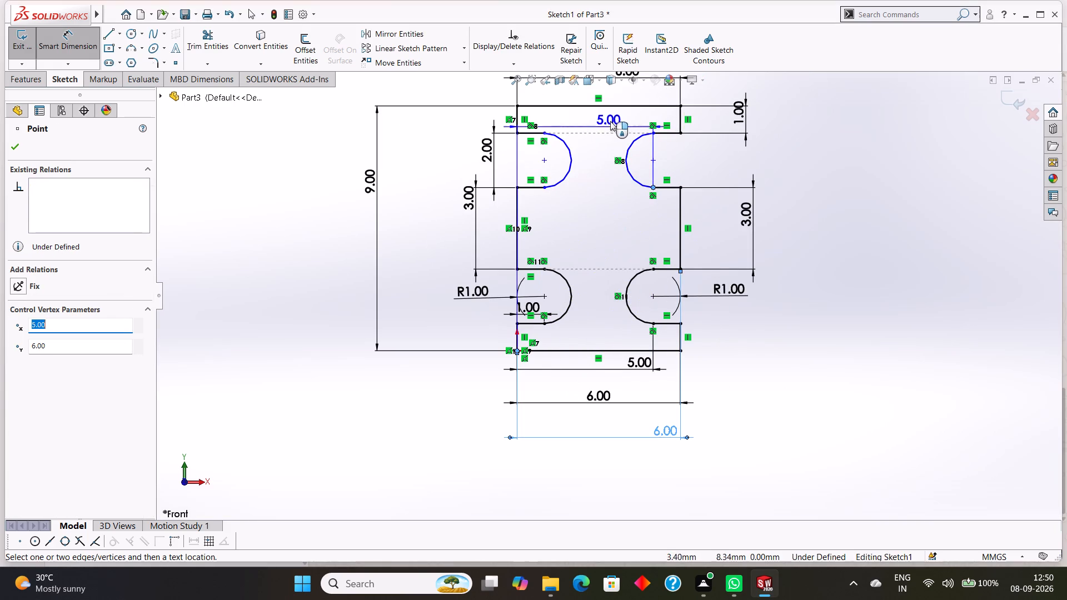
pyautogui.click(616, 96)
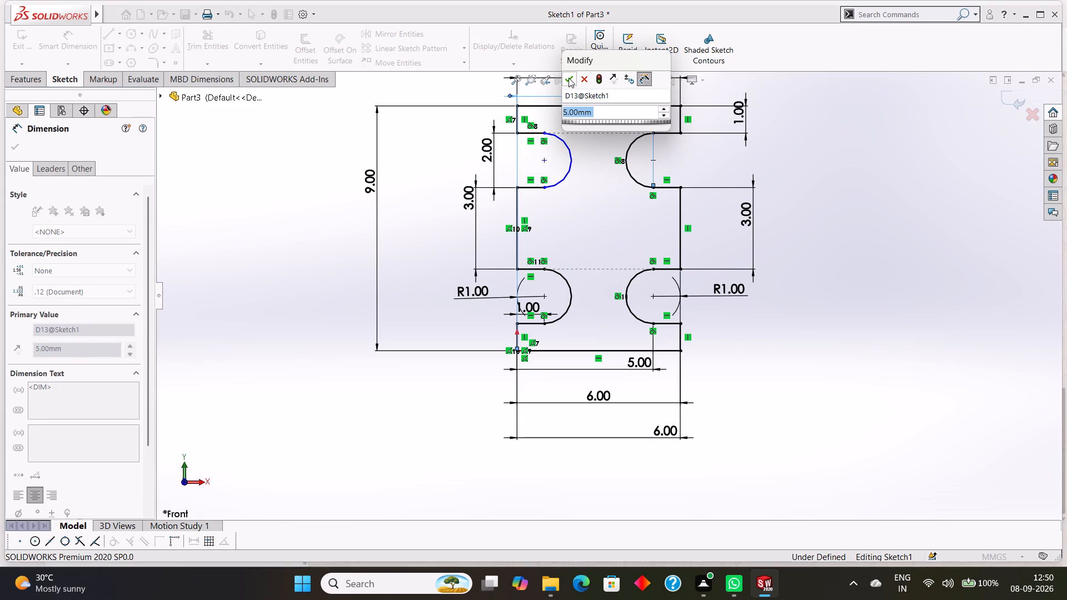
pyautogui.click(569, 78)
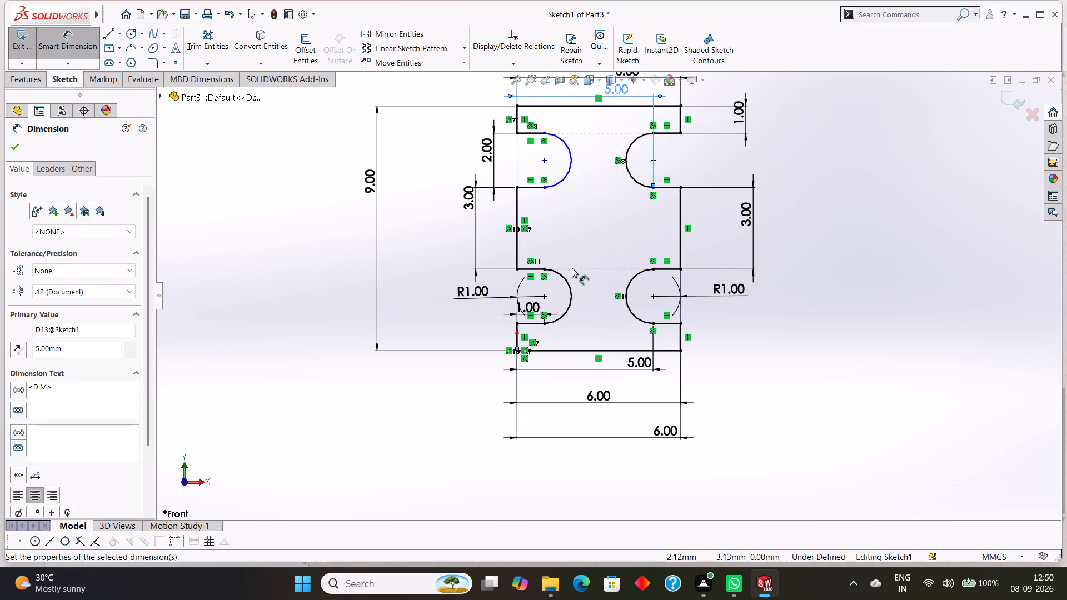
# Dimension the horizontal distance from the origin to the lower endpoint of the upper left notch arc, and end the Smart Dimension command.
pyautogui.click(522, 353)
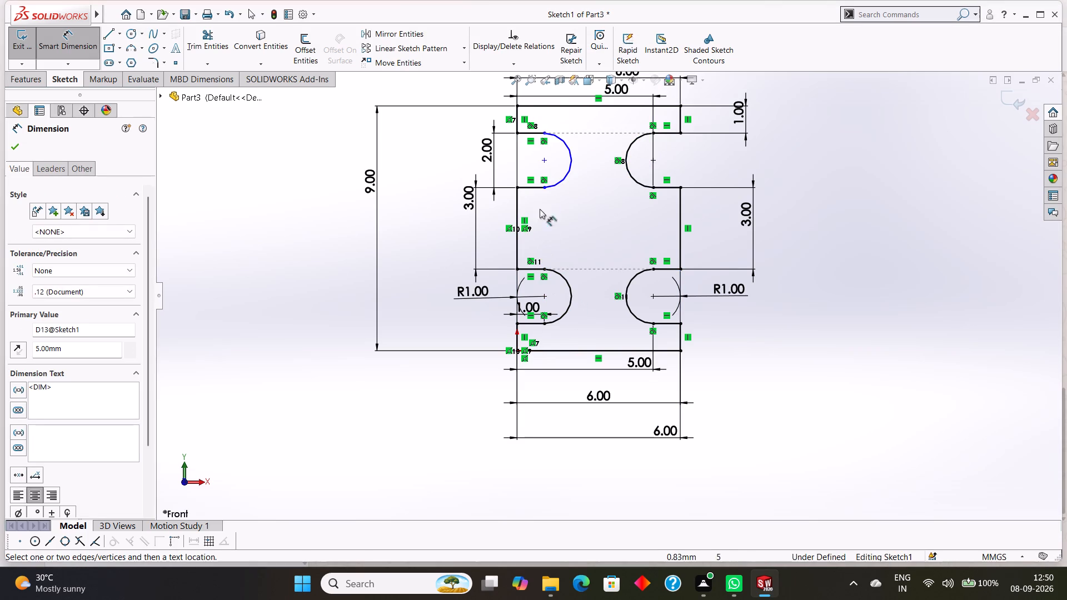
pyautogui.click(545, 186)
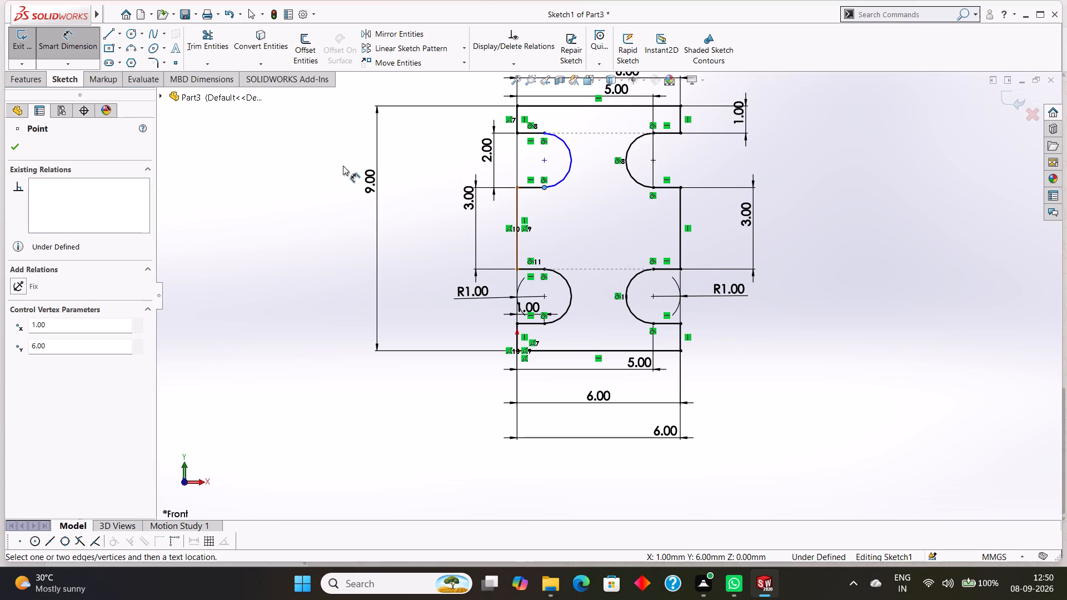
pyautogui.press('Escape')
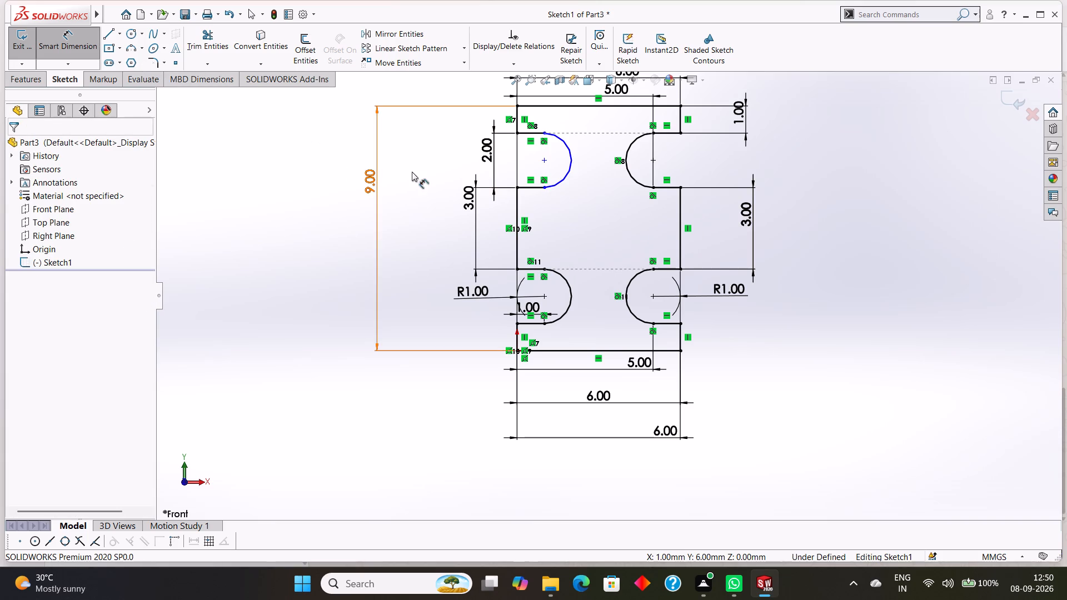
pyautogui.click(518, 351)
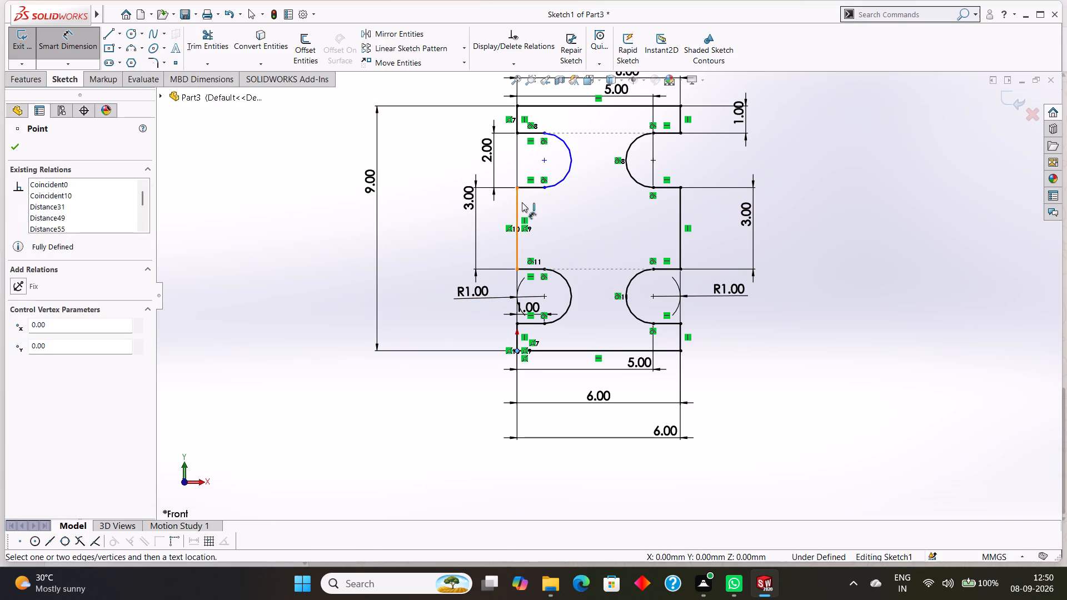
pyautogui.click(544, 189)
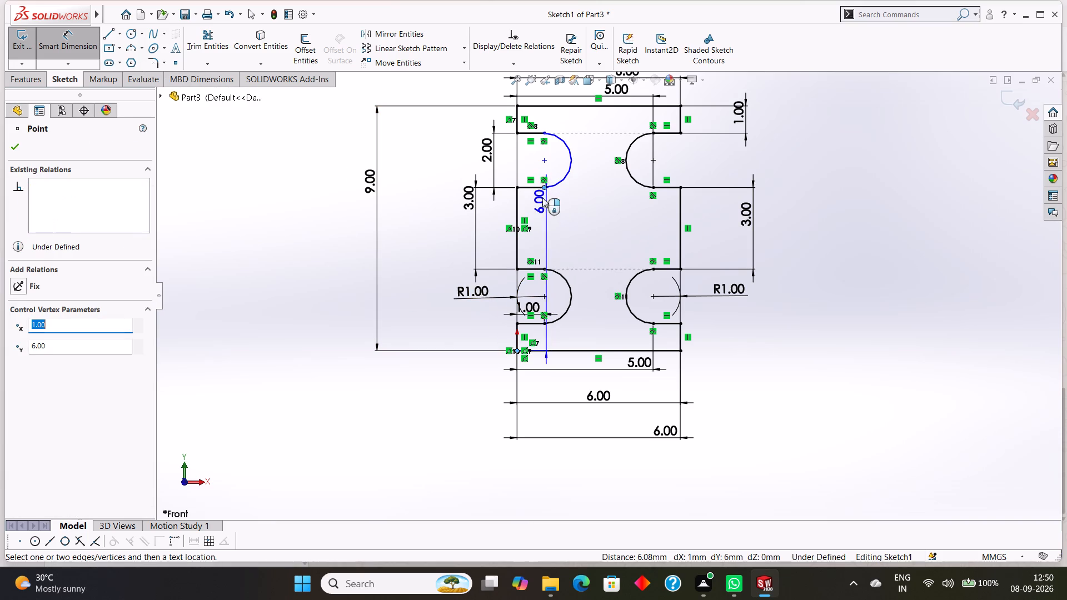
pyautogui.click(533, 171)
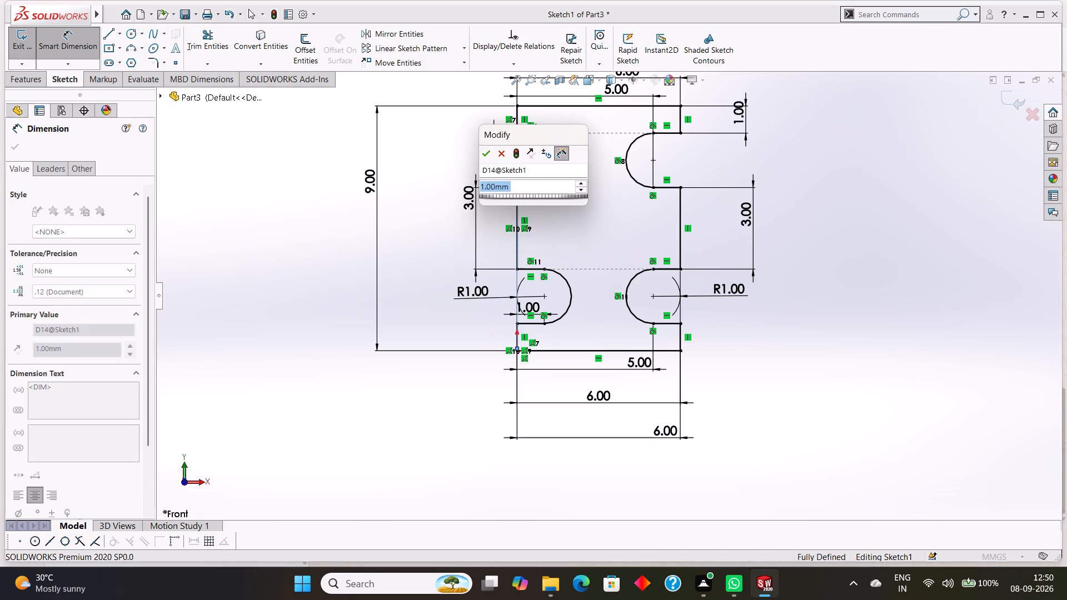
pyautogui.click(491, 152)
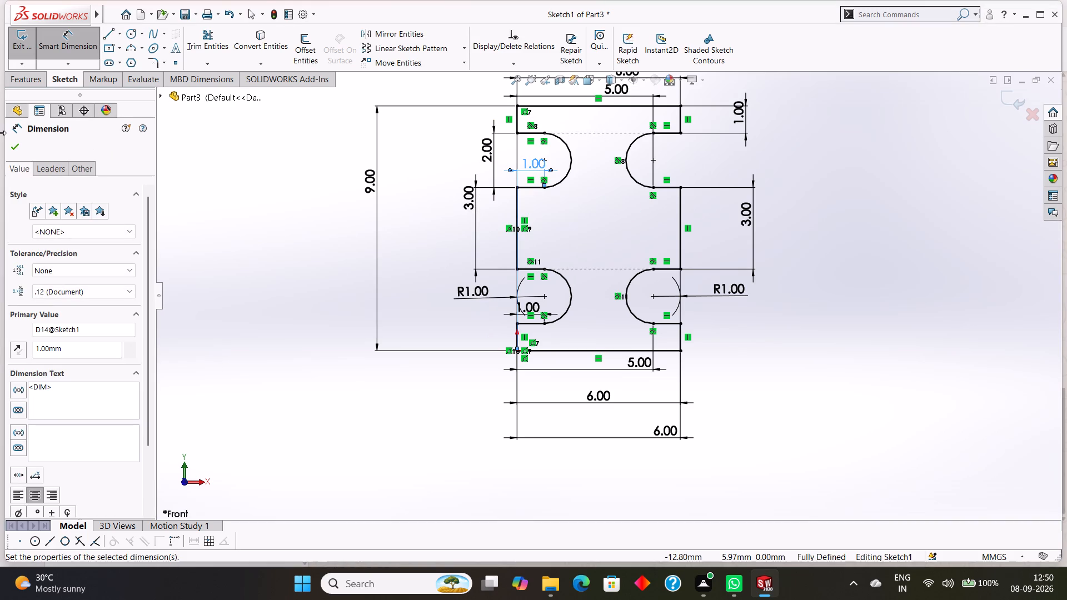
pyautogui.click(16, 152)
# Extrude the notched profile as a blind boss from the sketch plane to a depth of 1 mm.
pyautogui.scroll(2, 930, 254)
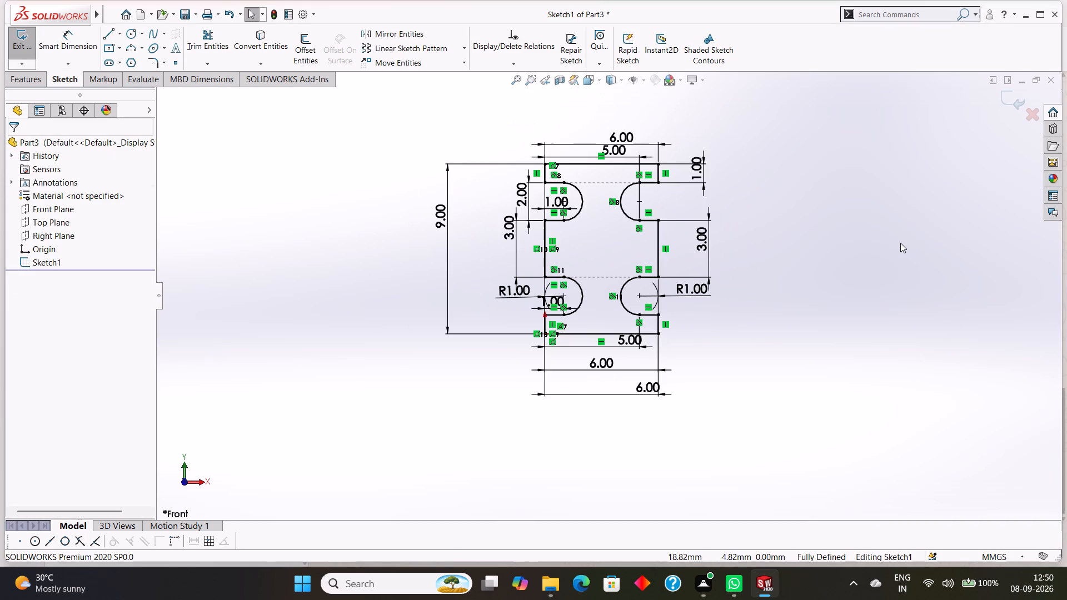
pyautogui.moveTo(900, 243); pyautogui.dragTo(898, 254, button='middle')
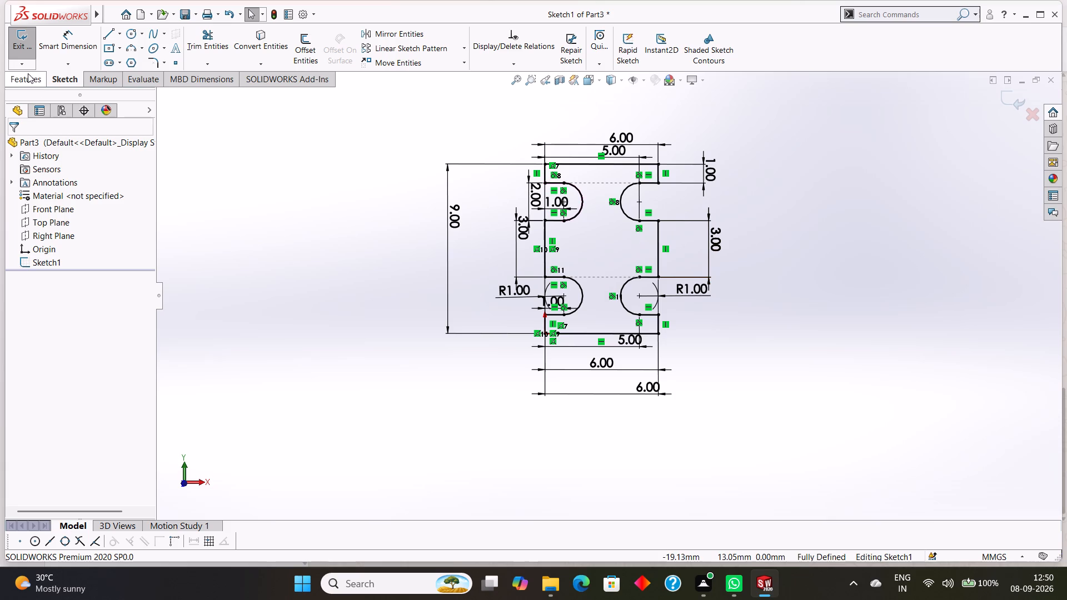
pyautogui.click(30, 73)
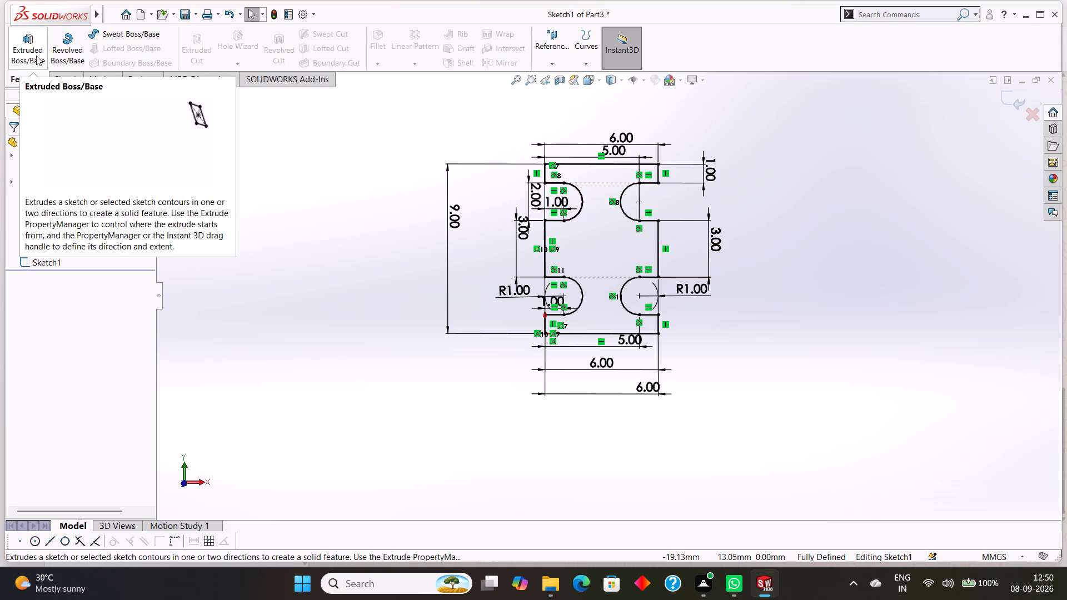
pyautogui.click(36, 56)
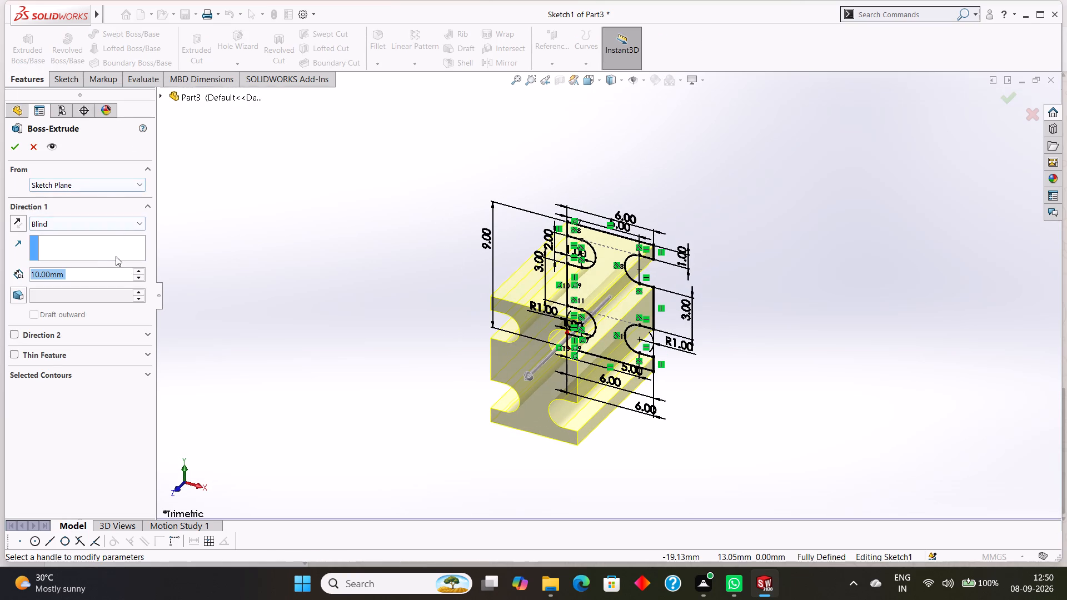
pyautogui.press('1')
pyautogui.press('Return')
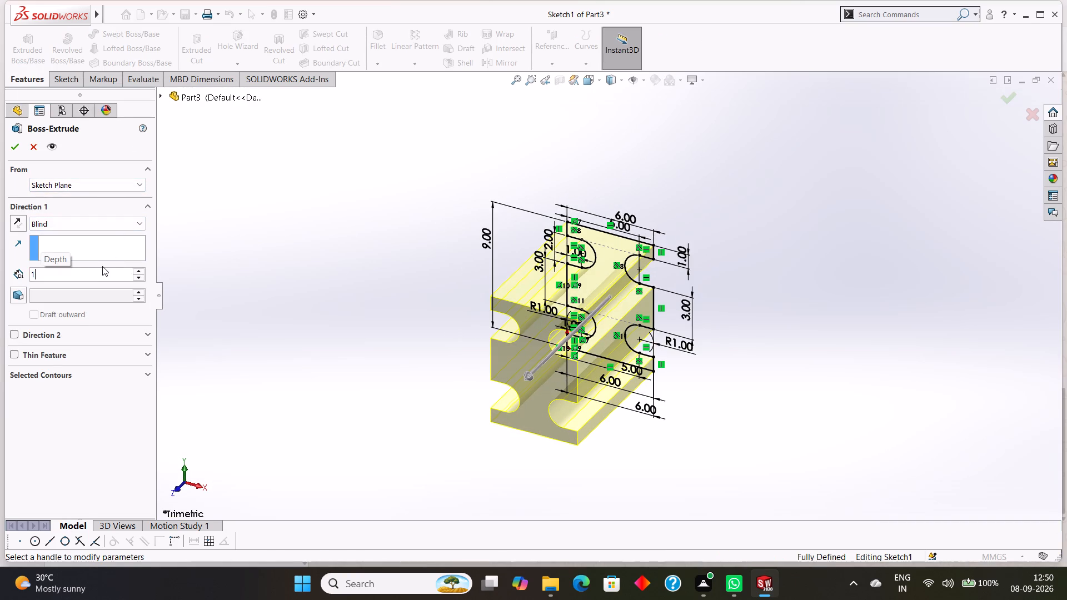
pyautogui.click(12, 151)
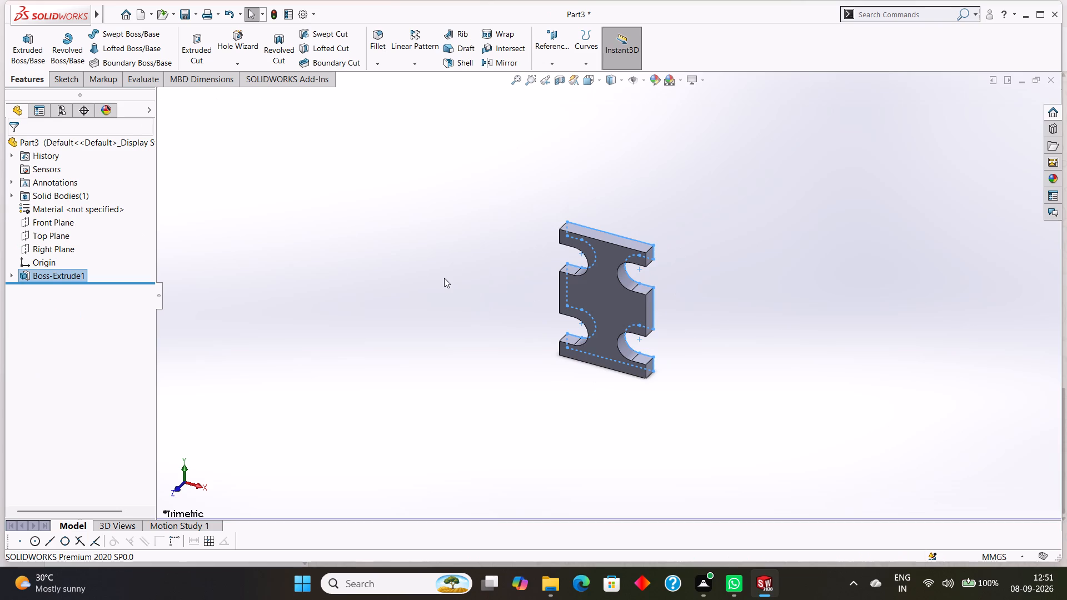
pyautogui.click(725, 308)
# Start a new sketch on the plate's large rear face, with the view set normal to that face.
pyautogui.scroll(3, 580, 255)
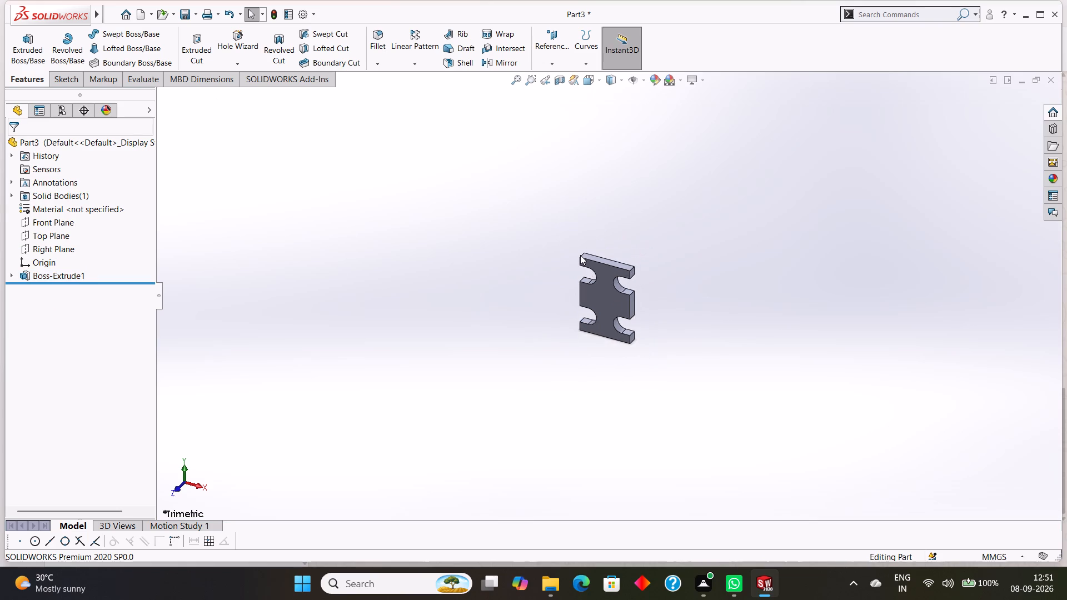
pyautogui.scroll(-4, 624, 258)
pyautogui.scroll(-2, 591, 337)
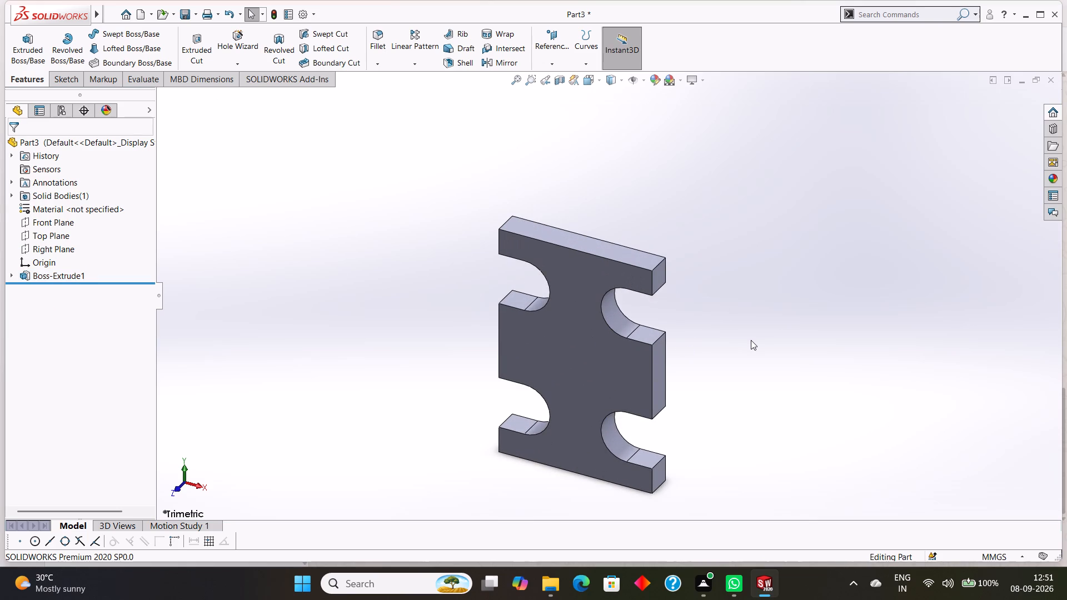
pyautogui.moveTo(751, 340); pyautogui.dragTo(652, 418, button='middle')
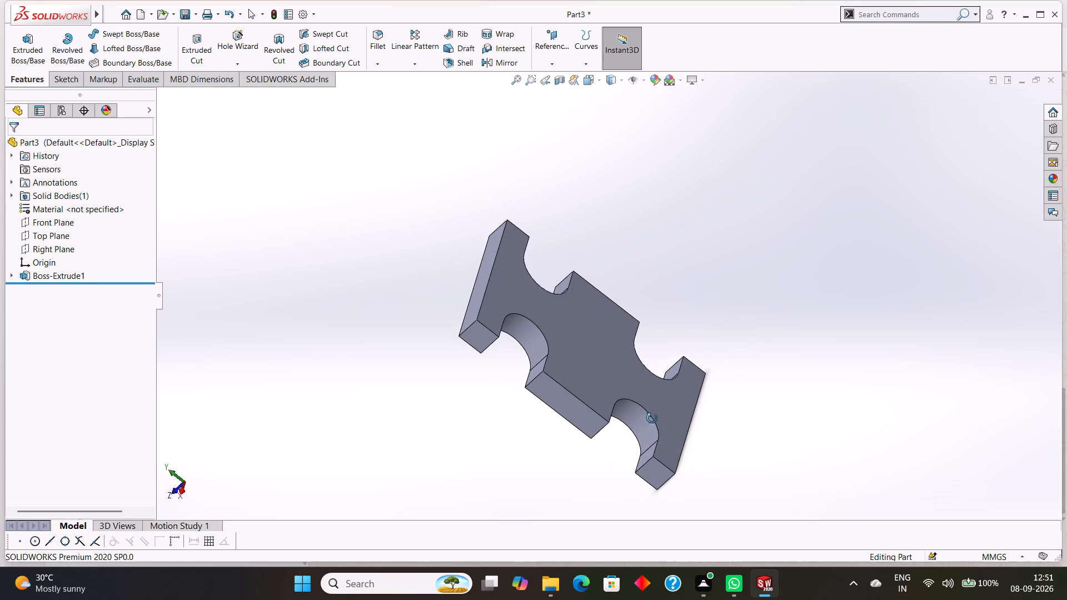
pyautogui.moveTo(652, 418); pyautogui.dragTo(651, 419, button='middle')
pyautogui.click(590, 334)
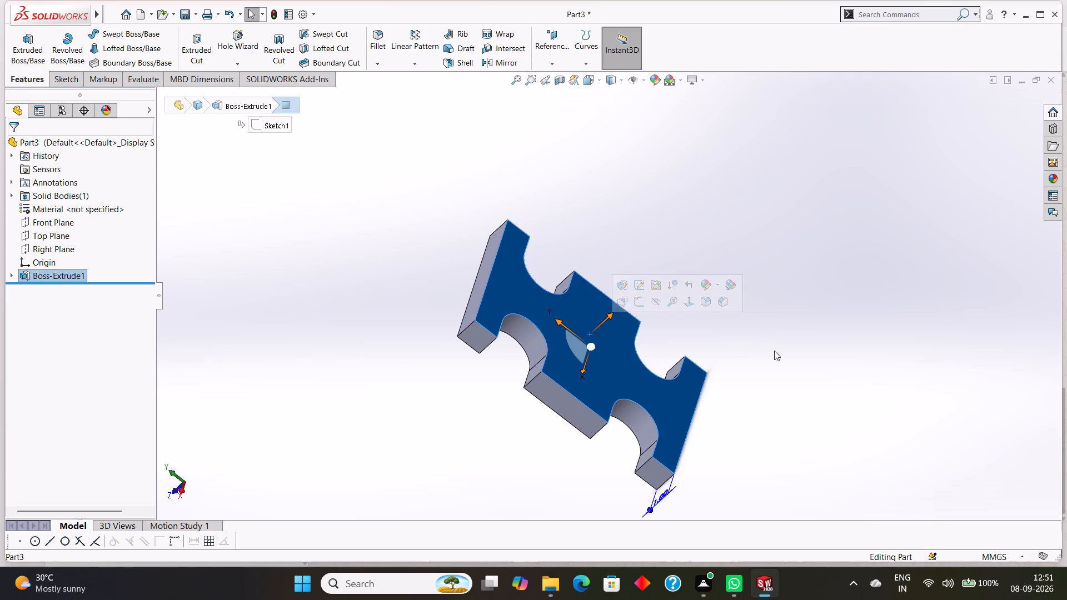
pyautogui.hotkey('ctrl', '8')
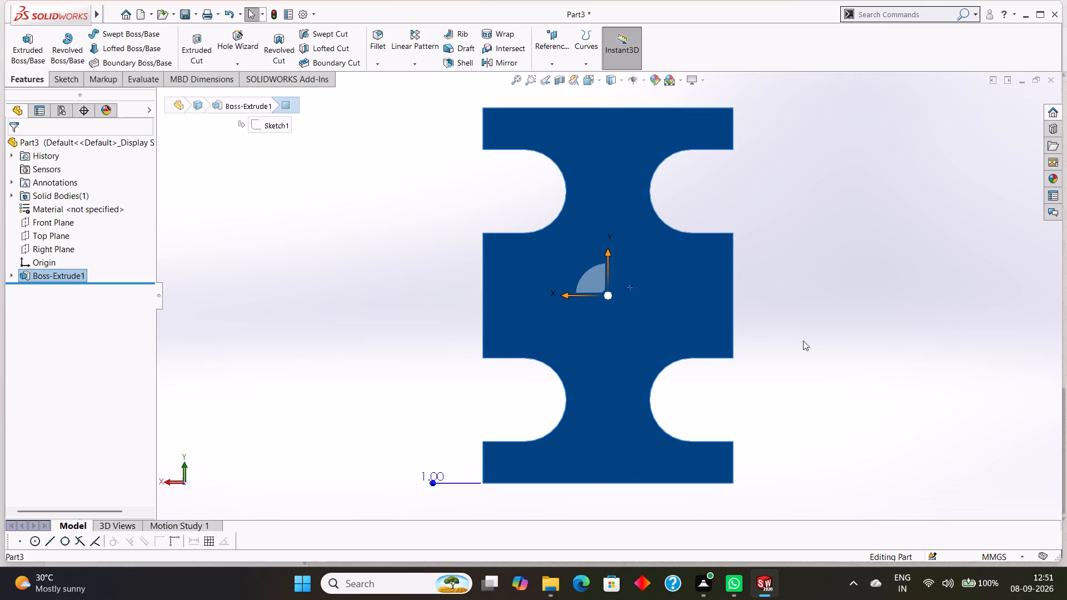
pyautogui.click(803, 341)
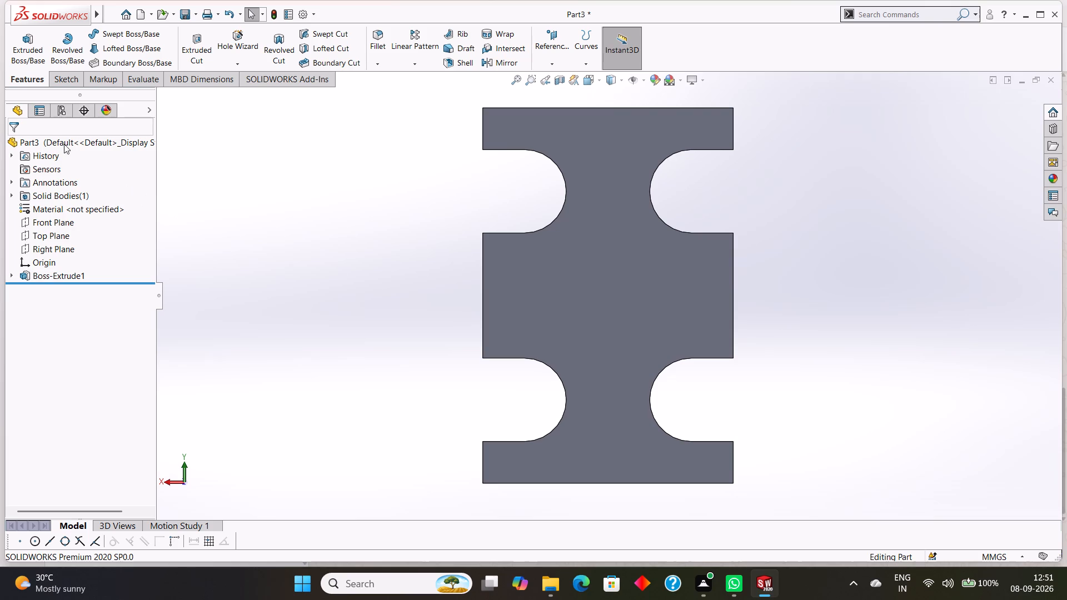
pyautogui.click(62, 78)
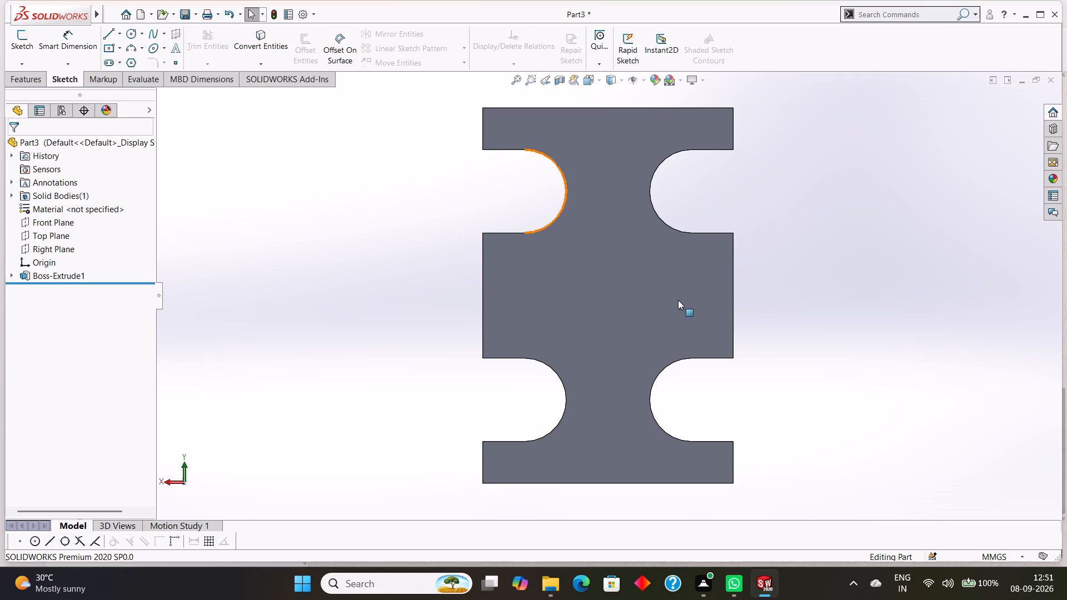
pyautogui.click(722, 282)
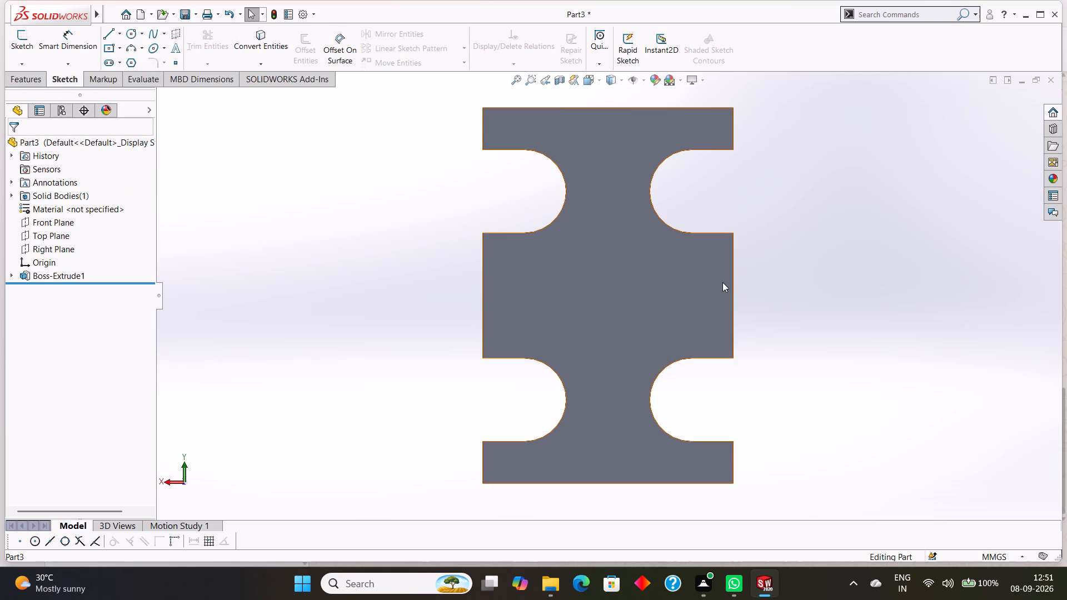
pyautogui.click(774, 248)
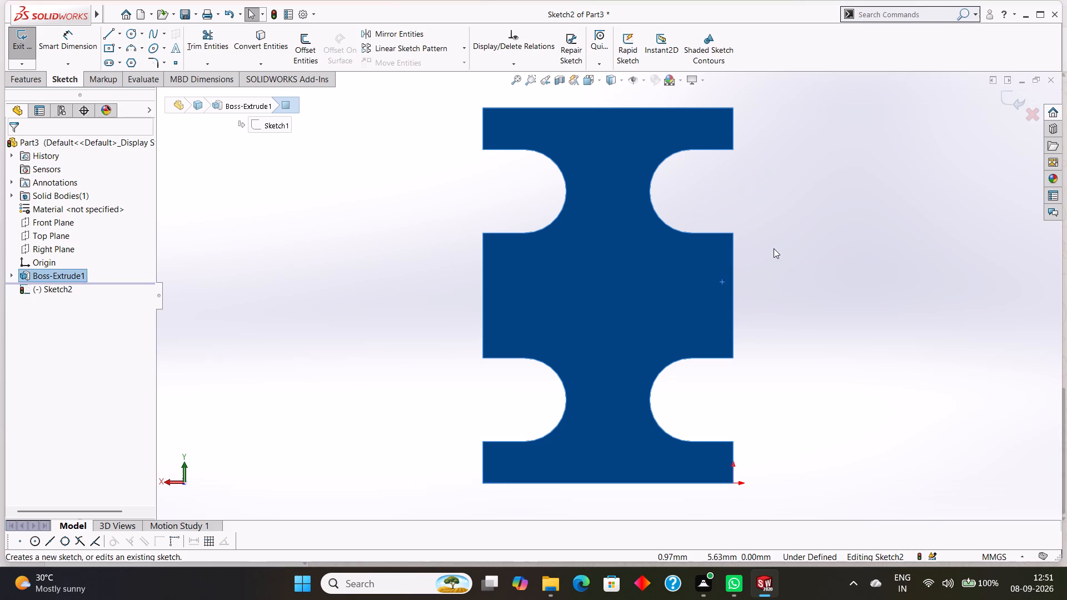
# Sketch a center rectangle 4 mm wide and 1 mm high, centred on the plate's rear face.
pyautogui.click(123, 48)
pyautogui.click(137, 72)
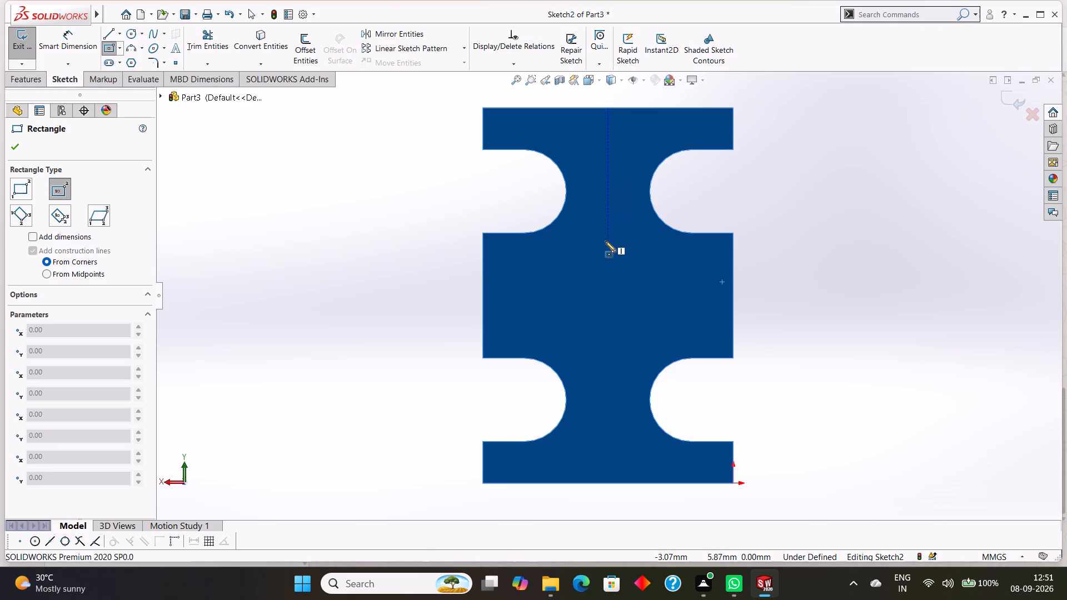
pyautogui.click(608, 297)
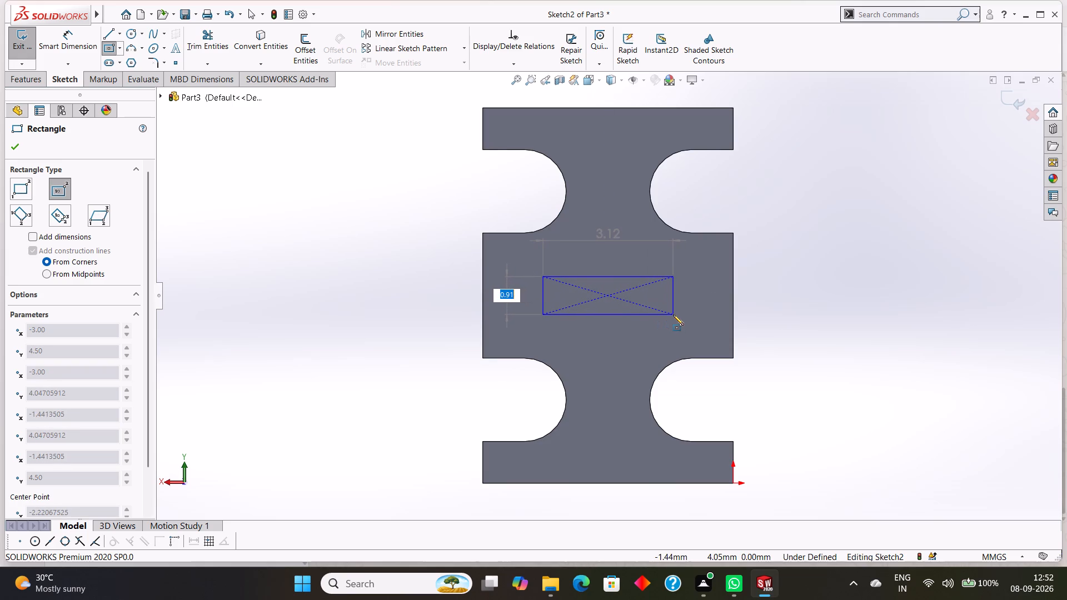
pyautogui.press('1')
pyautogui.press('Tab')
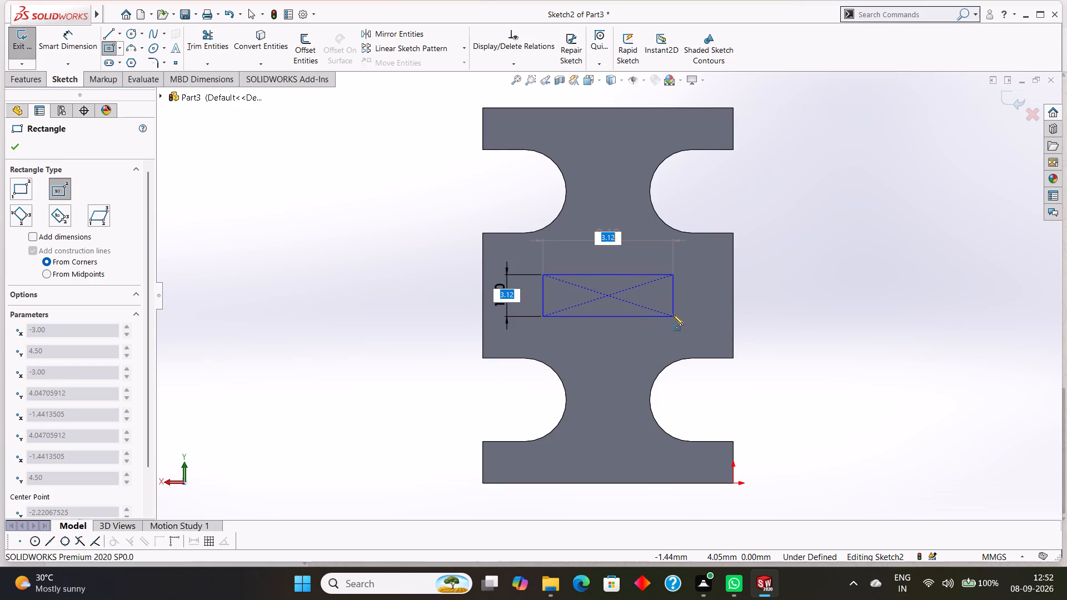
pyautogui.press('4')
pyautogui.press('Return')
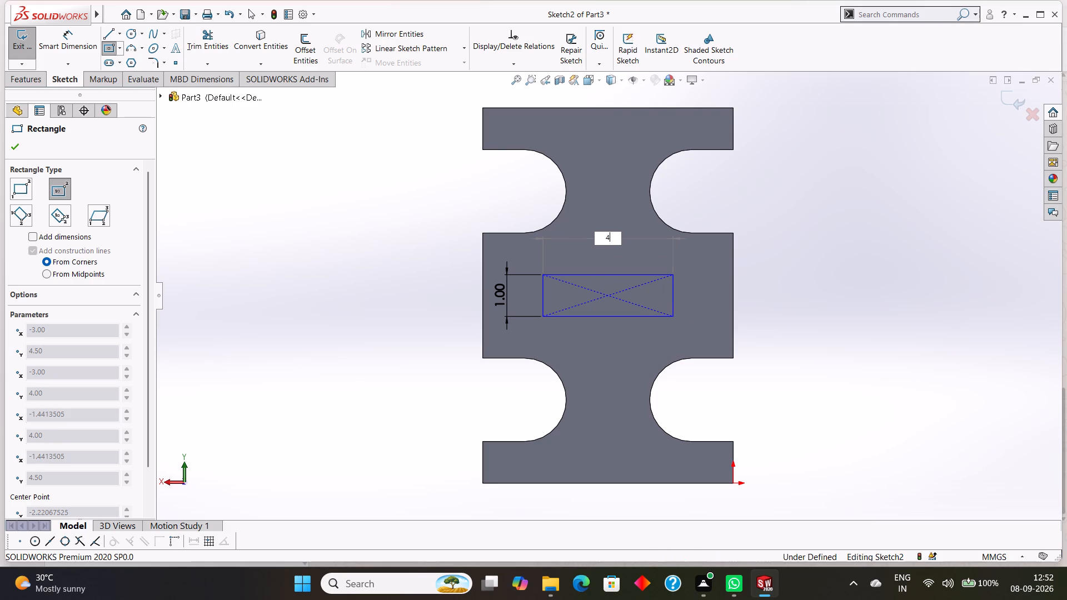
pyautogui.click(12, 154)
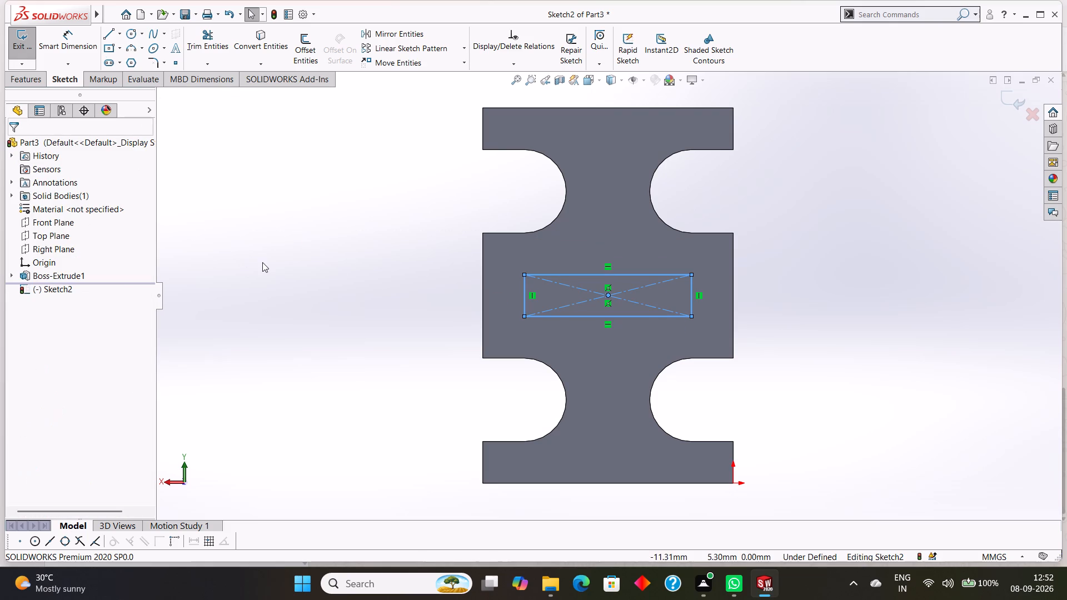
# Extrude the centred rectangle outward from the plate 4 mm as a blind boss merged with the body.
pyautogui.moveTo(810, 298); pyautogui.dragTo(870, 329, button='middle')
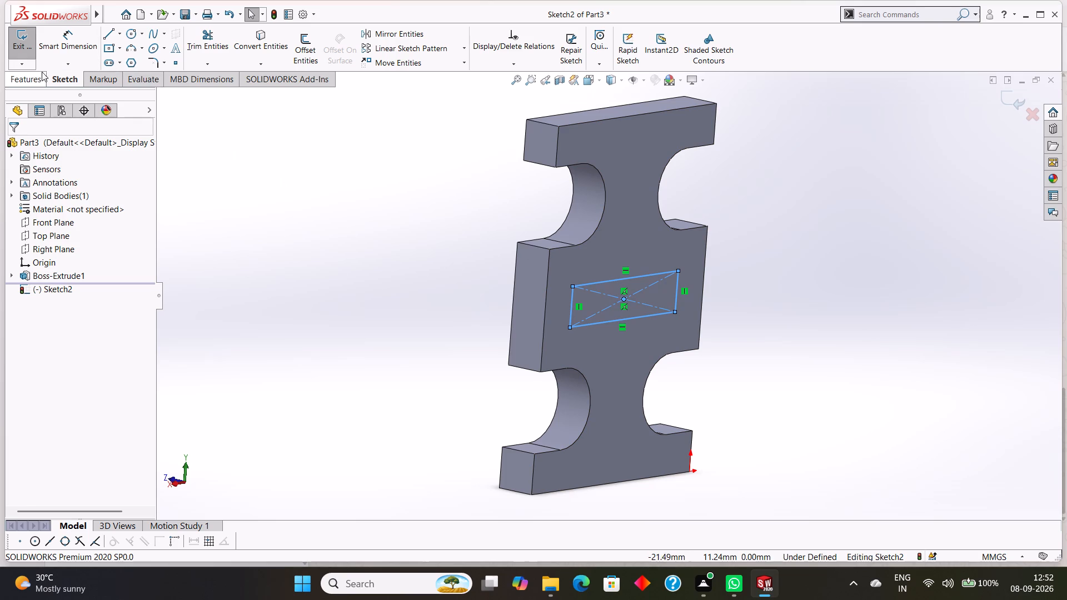
pyautogui.click(32, 74)
pyautogui.click(26, 47)
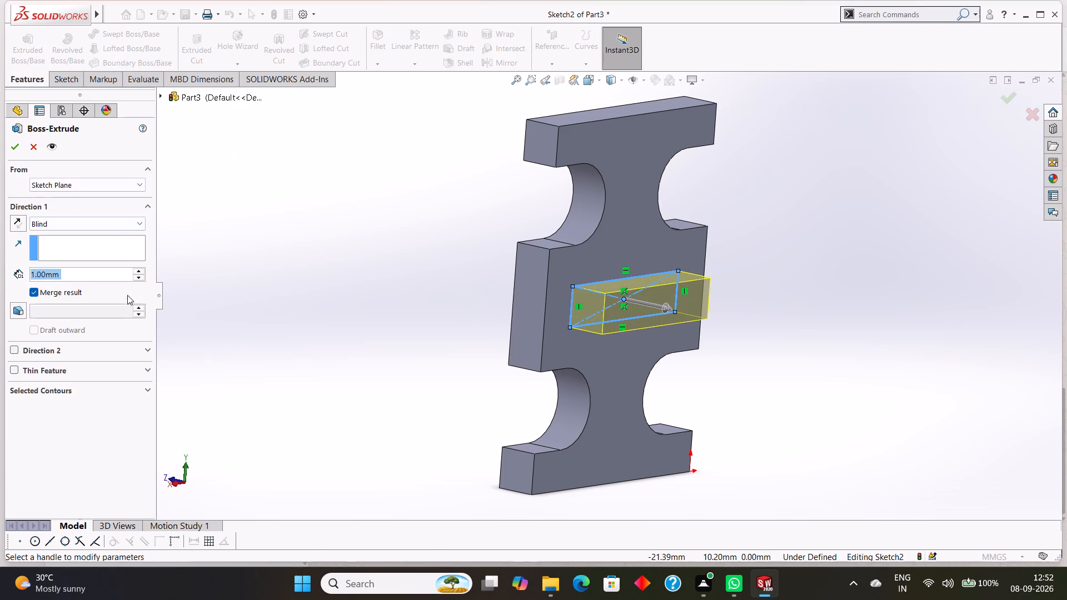
pyautogui.press('4')
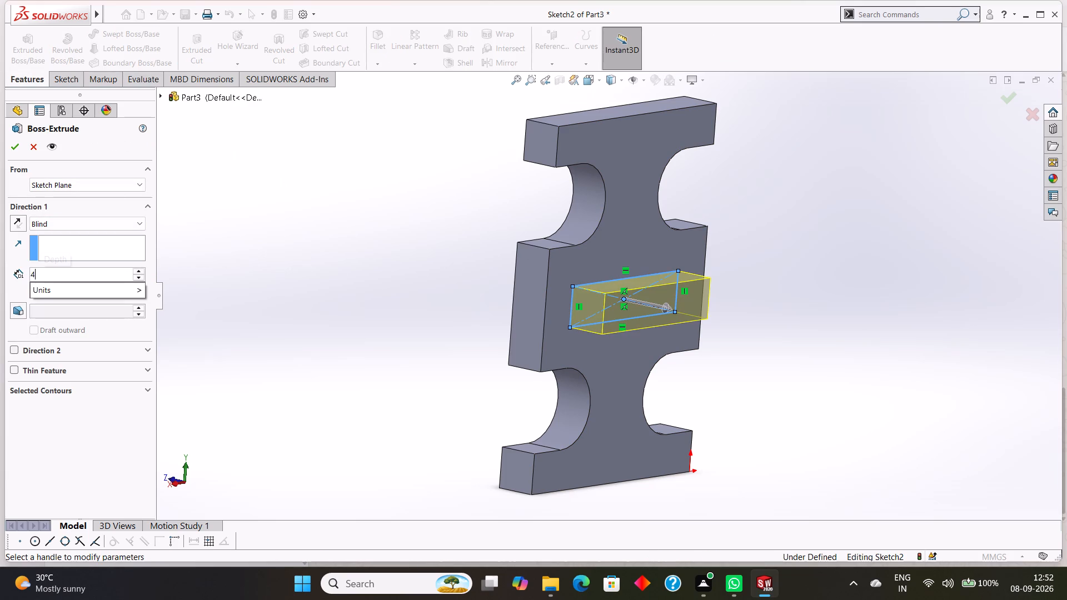
pyautogui.press('Return')
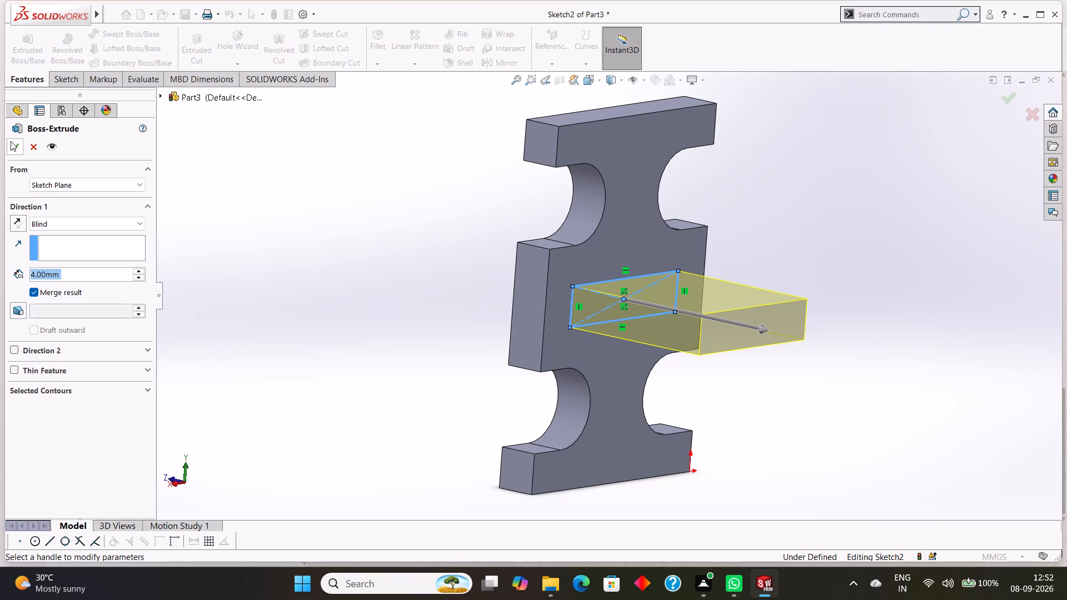
pyautogui.click(11, 141)
pyautogui.click(923, 360)
# Start a new sketch on the end face of the rectangular boss, viewed face-on, using the Straight Slot tool.
pyautogui.scroll(2, 923, 360)
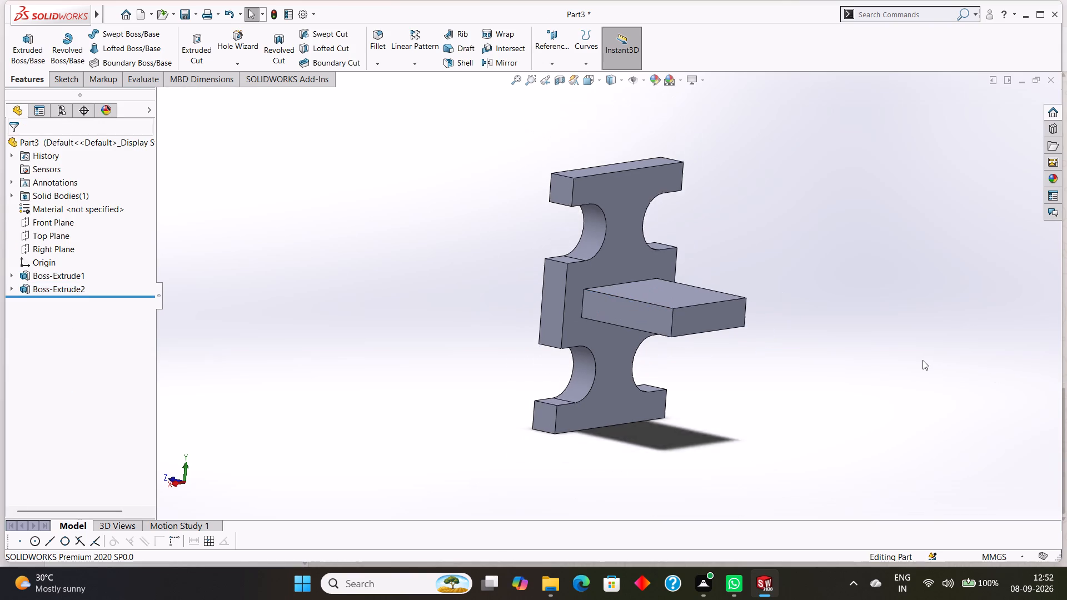
pyautogui.scroll(1, 923, 360)
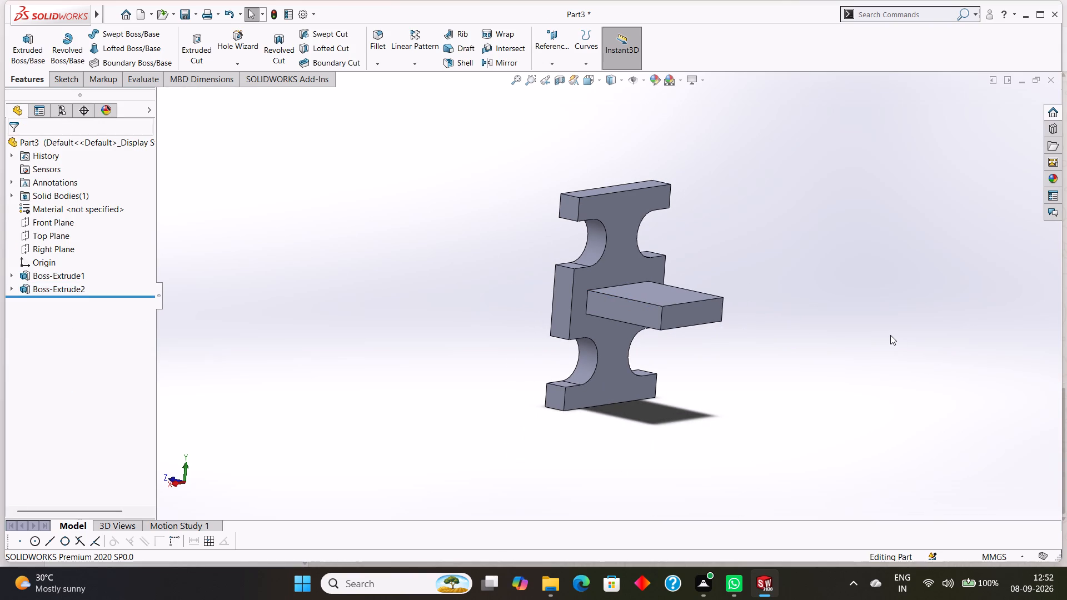
pyautogui.click(698, 314)
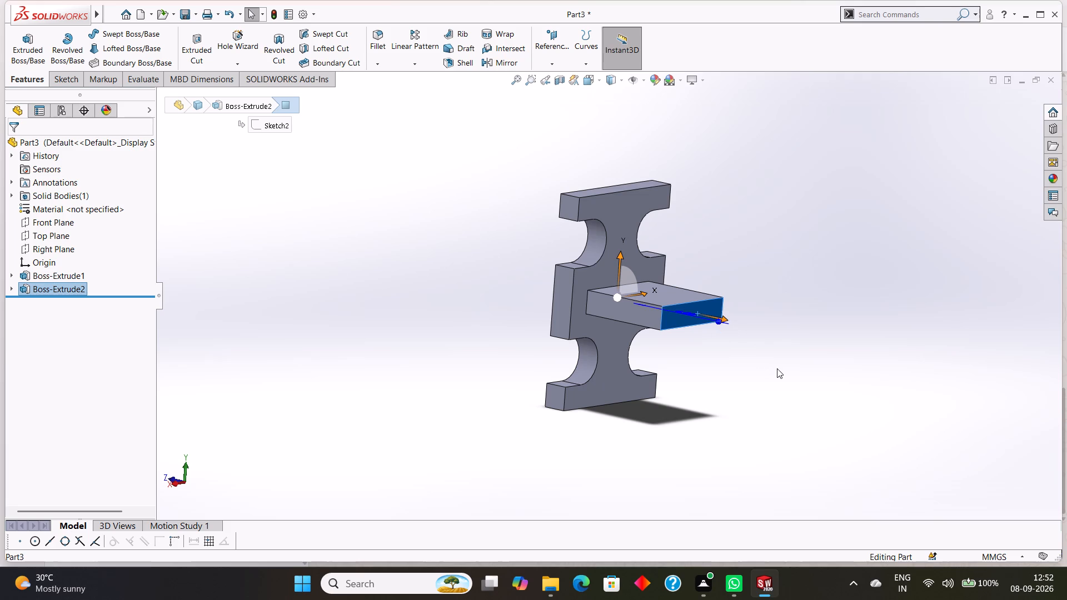
pyautogui.hotkey('ctrl', '8')
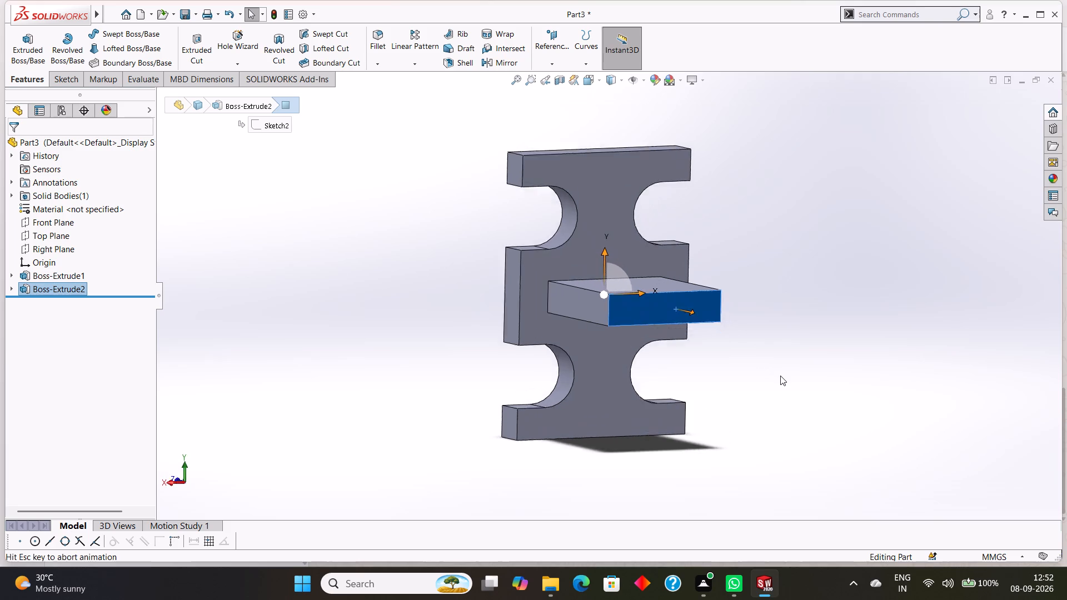
pyautogui.click(793, 366)
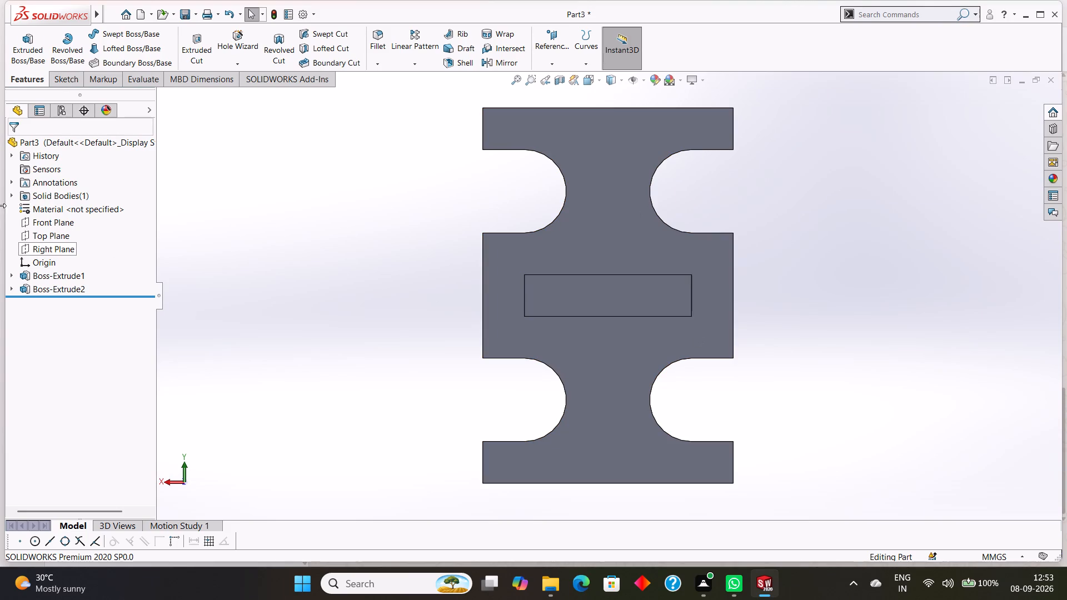
pyautogui.click(64, 79)
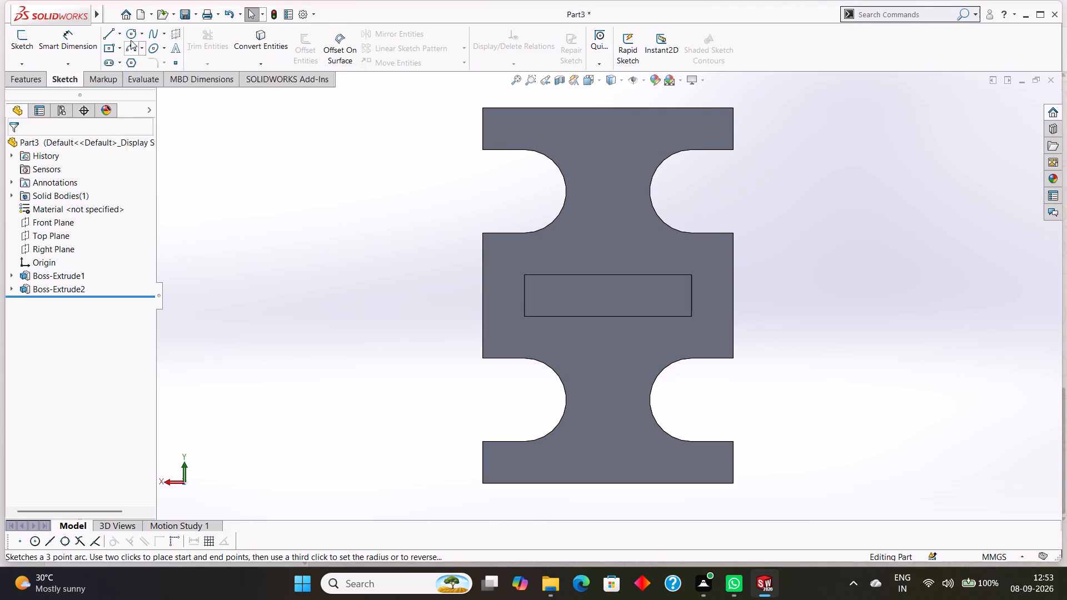
pyautogui.click(120, 60)
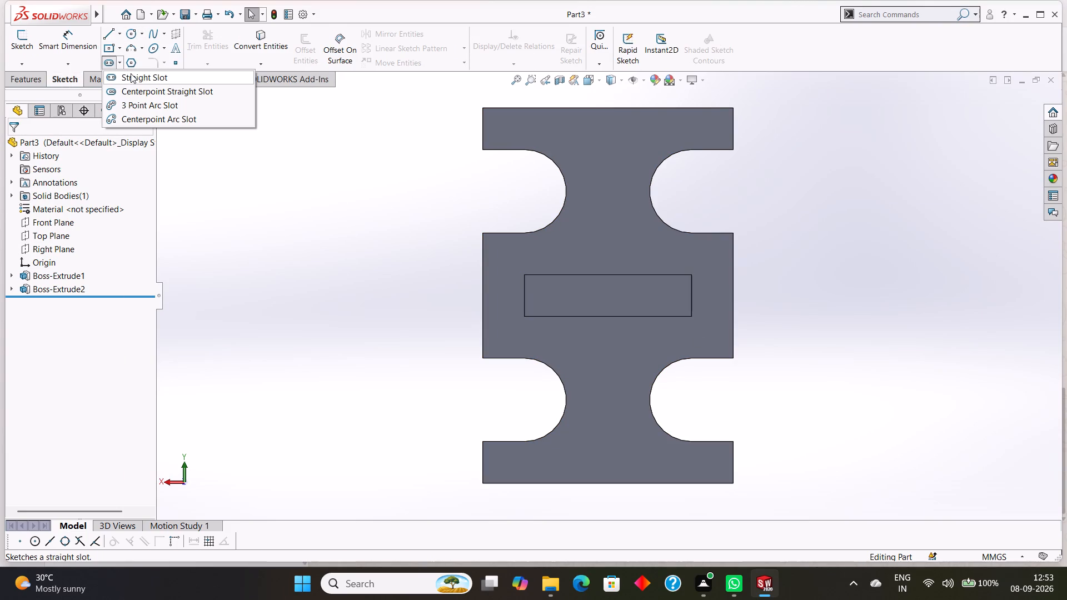
pyautogui.click(133, 76)
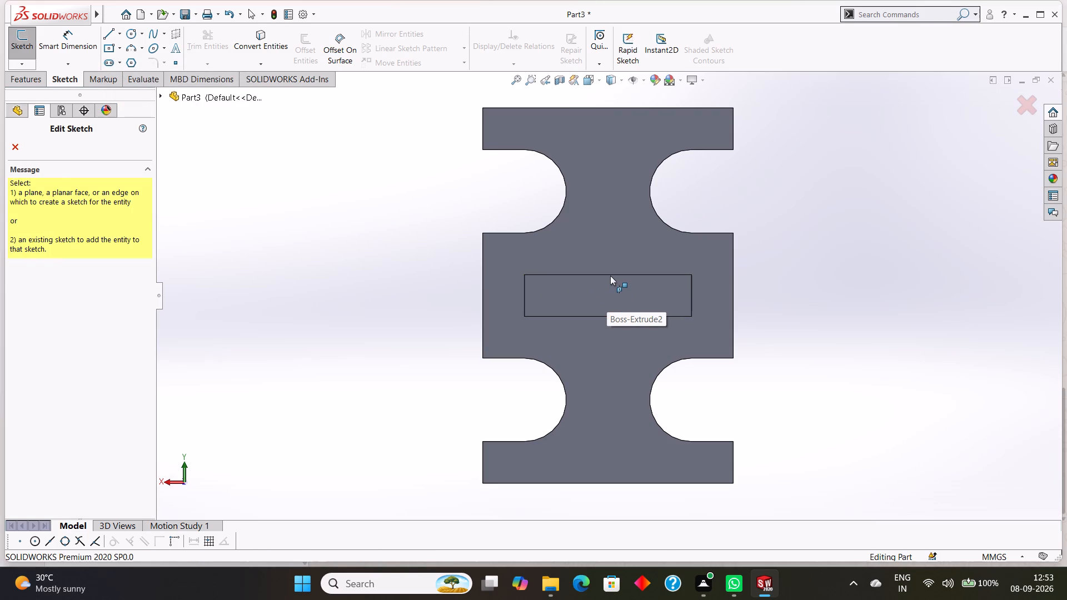
pyautogui.click(611, 289)
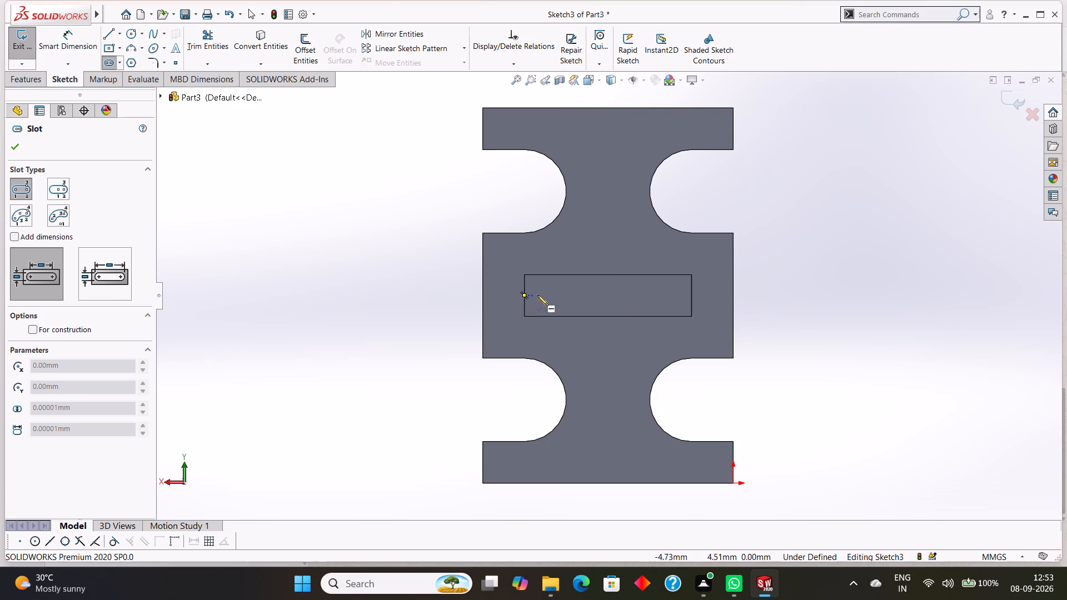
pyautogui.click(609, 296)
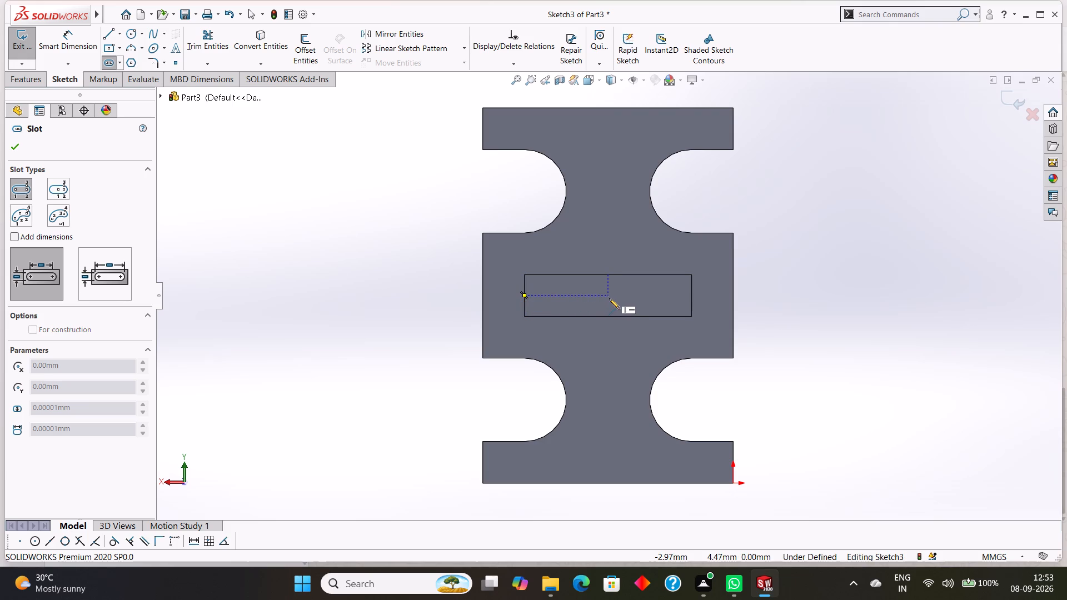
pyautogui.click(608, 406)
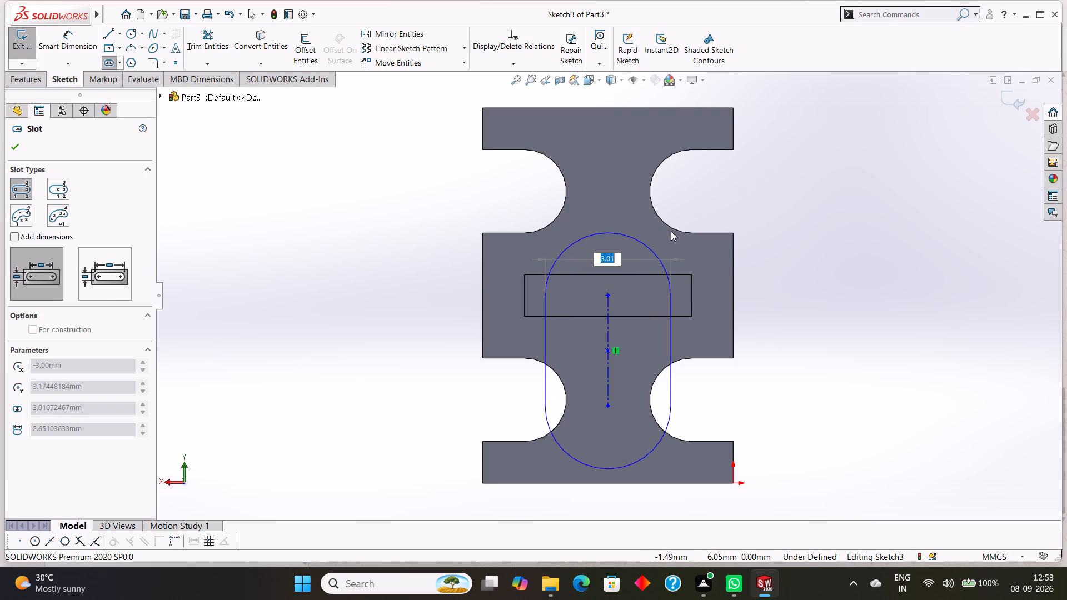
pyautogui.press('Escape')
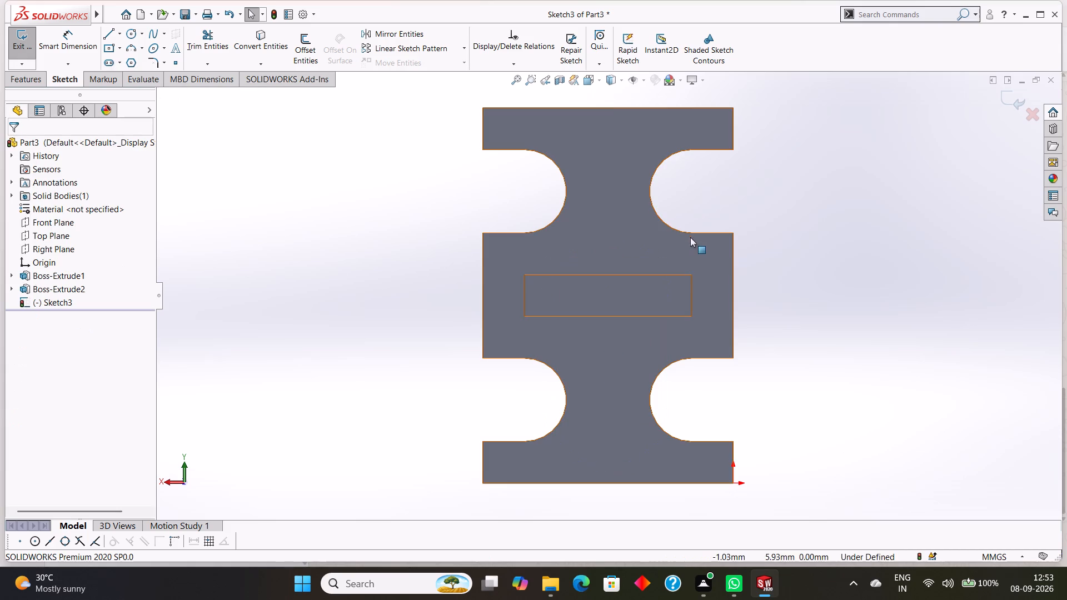
# Start a center rectangle at the middle of the rectangular boss's end face.
pyautogui.click(119, 48)
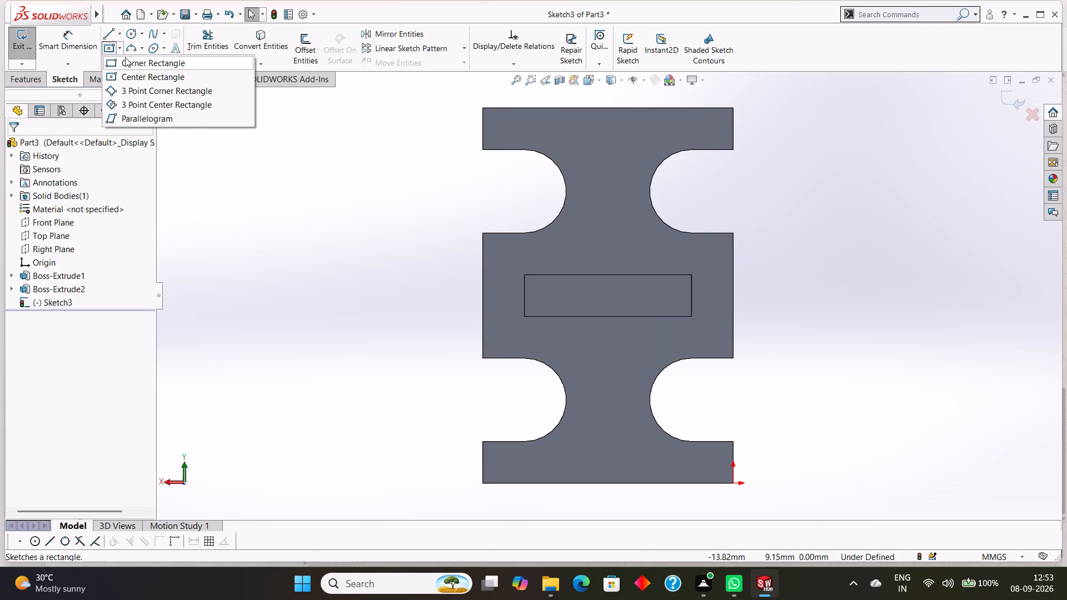
pyautogui.click(138, 73)
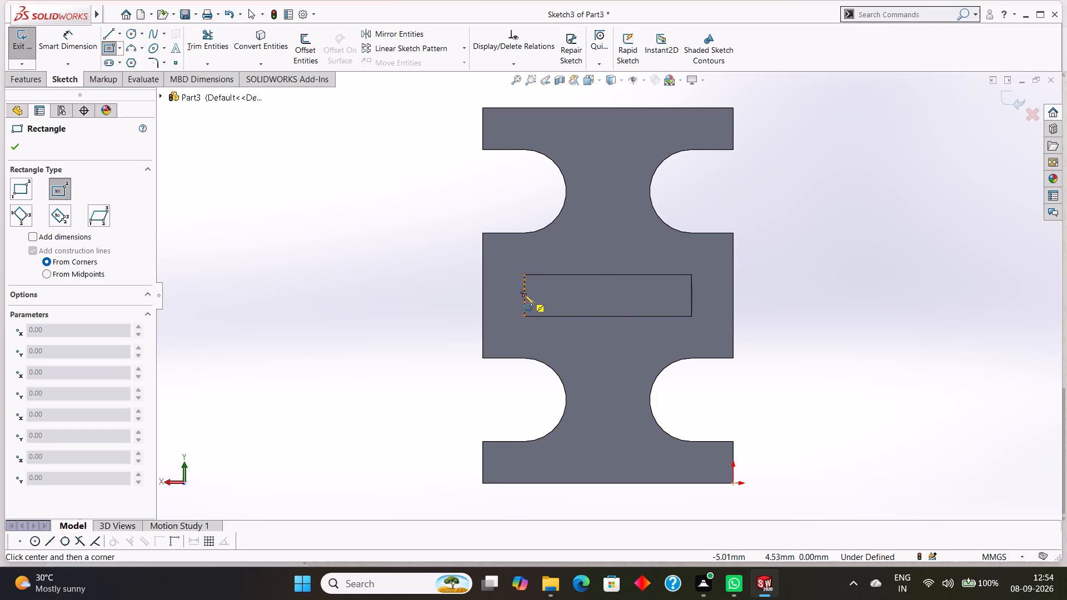
pyautogui.click(609, 296)
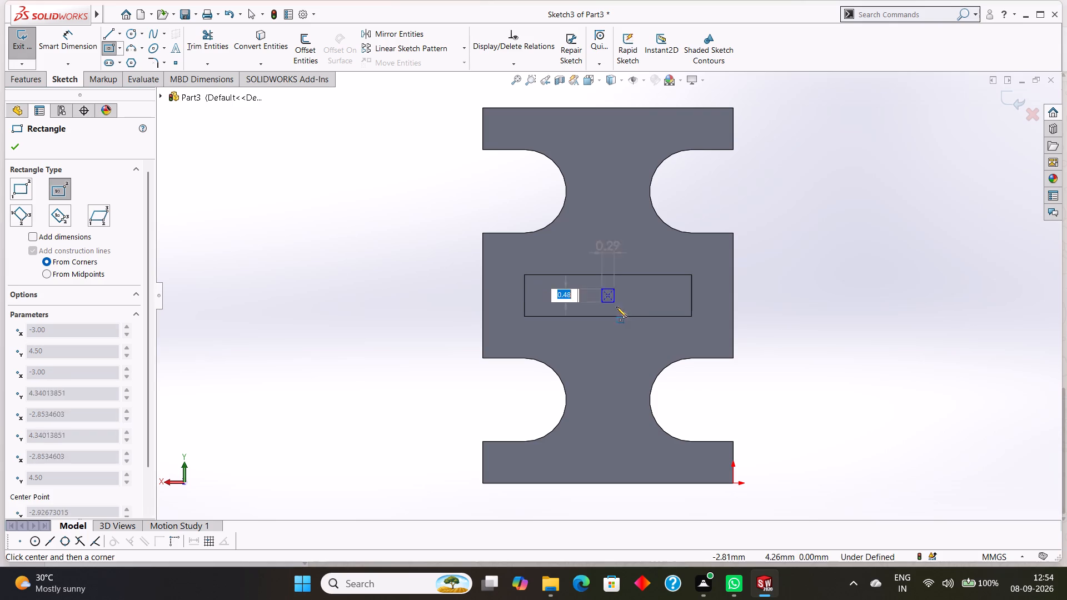
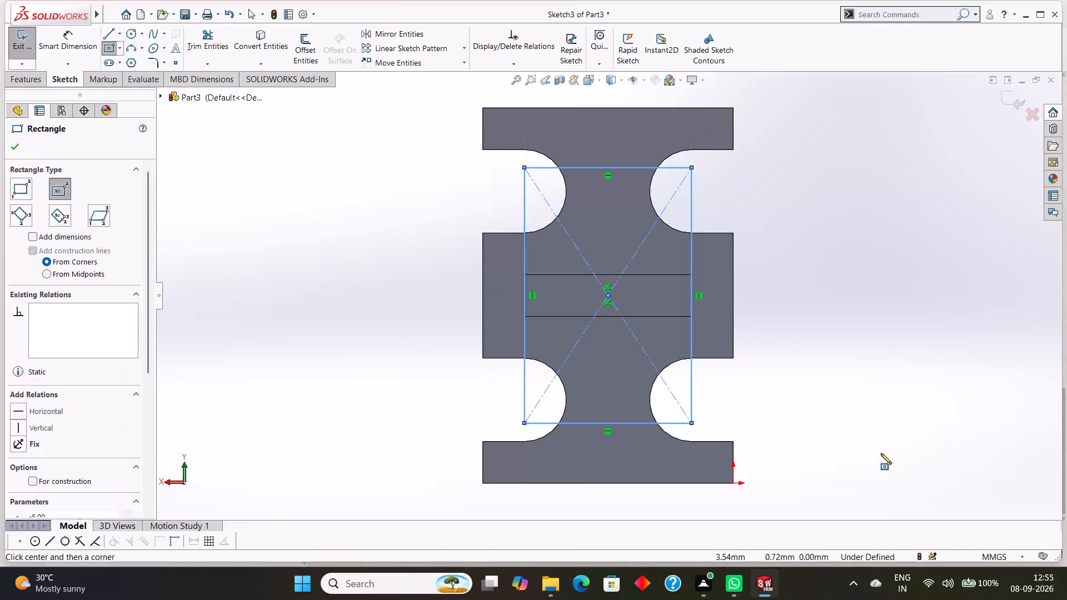
# Examine the sketched center rectangle against the boss and plate from several angles.
pyautogui.moveTo(880, 417); pyautogui.dragTo(971, 439, button='middle')
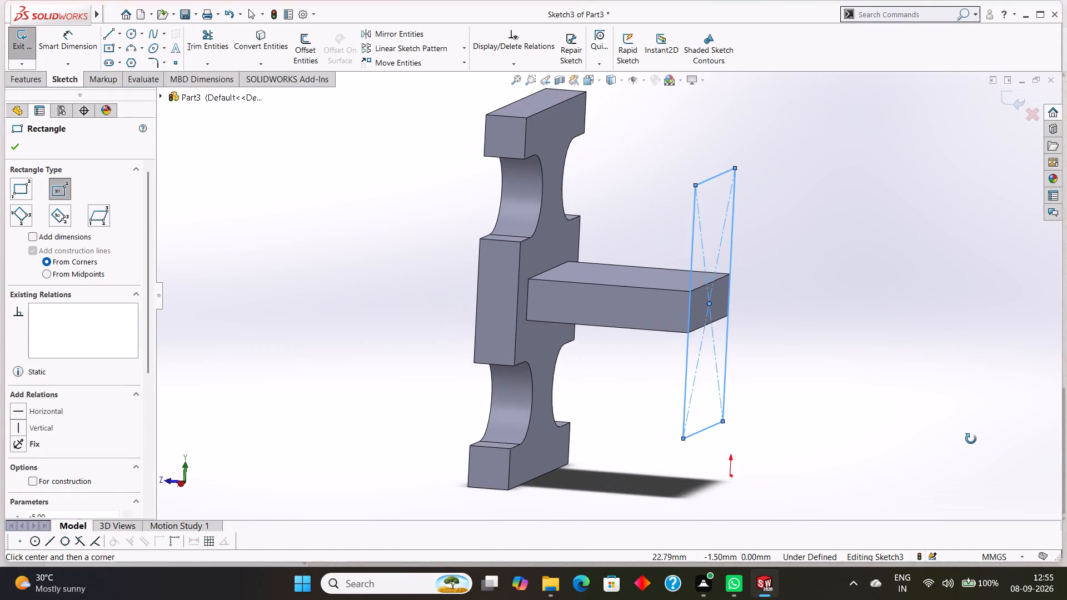
pyautogui.moveTo(971, 439); pyautogui.dragTo(964, 460, button='middle')
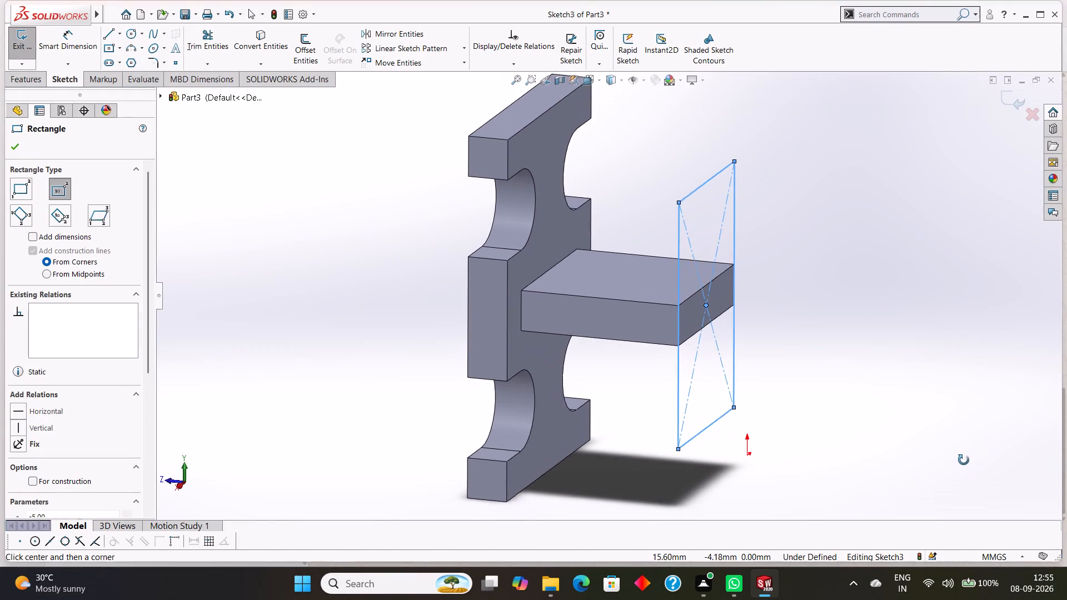
pyautogui.moveTo(964, 460); pyautogui.dragTo(969, 448, button='middle')
pyautogui.scroll(-1, 969, 448)
pyautogui.scroll(3, 844, 209)
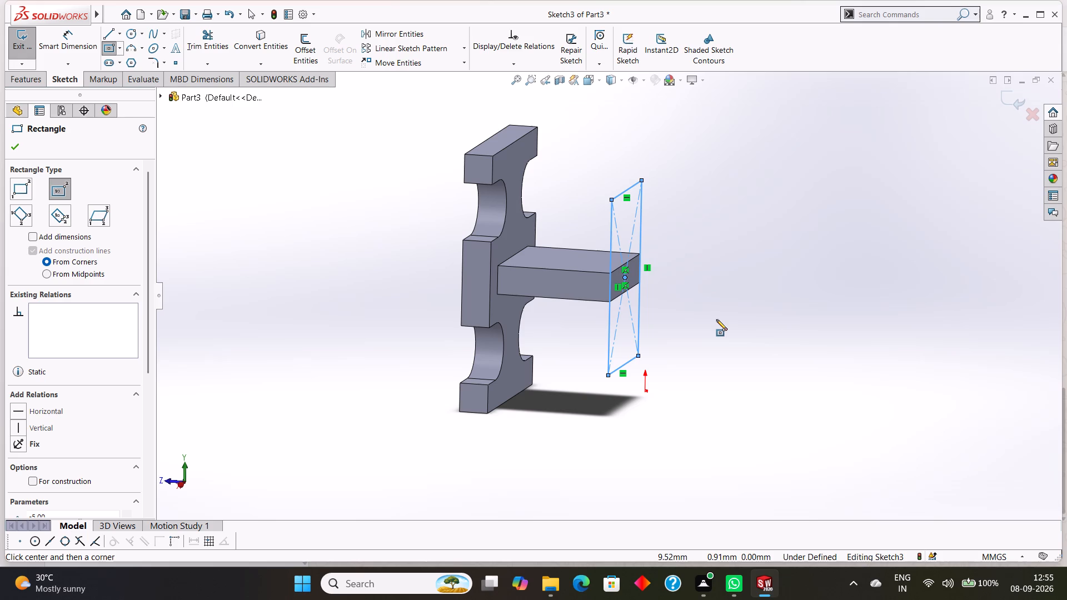
pyautogui.moveTo(717, 319); pyautogui.dragTo(717, 320, button='middle')
pyautogui.moveTo(717, 320); pyautogui.dragTo(726, 338, button='middle')
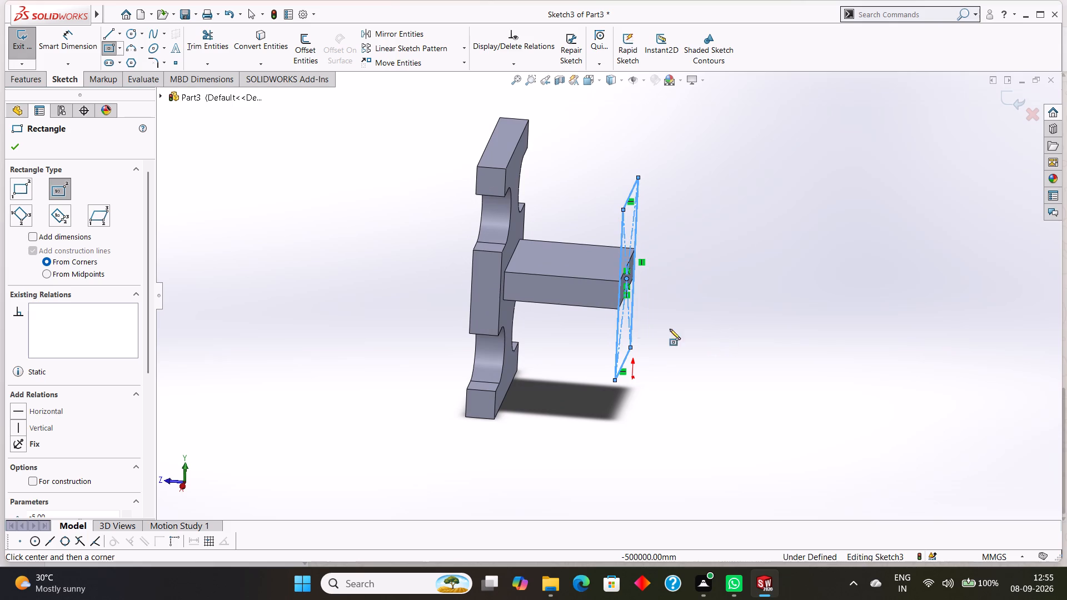
pyautogui.scroll(-7, 617, 289)
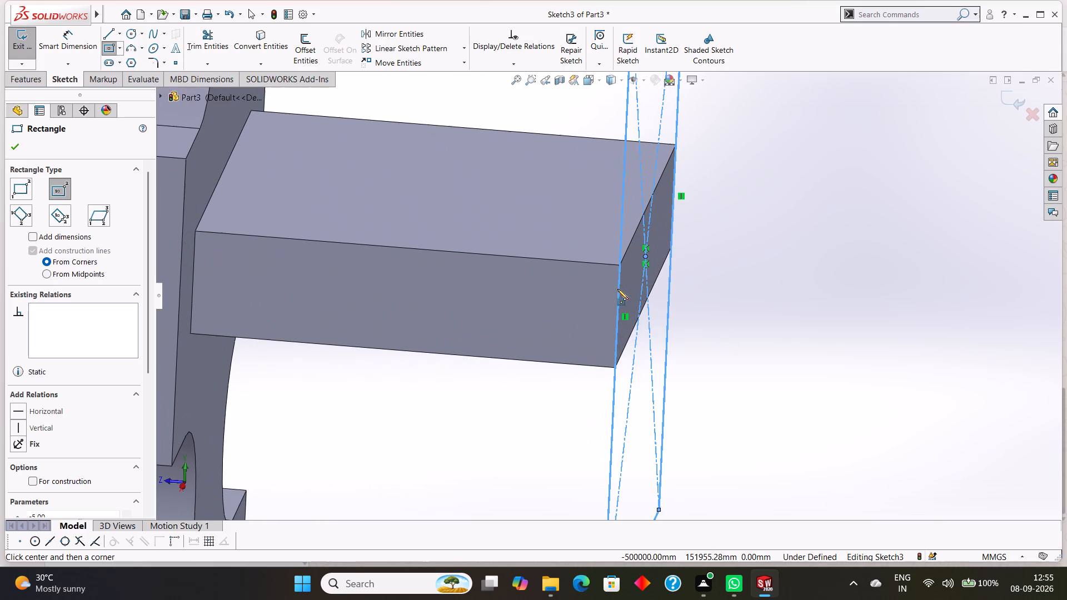
pyautogui.scroll(4, 617, 289)
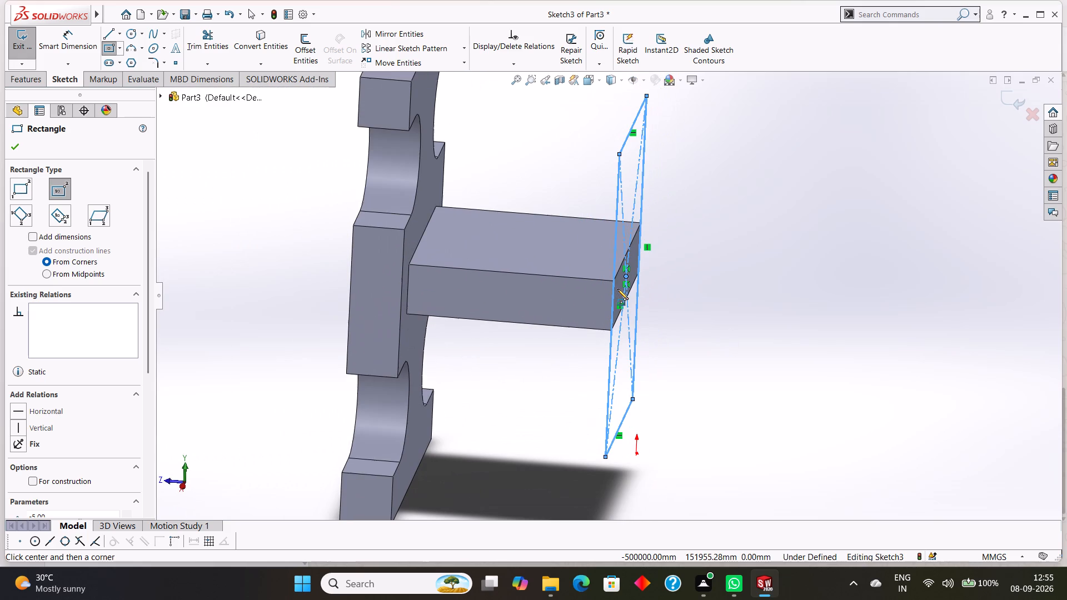
pyautogui.scroll(2, 617, 288)
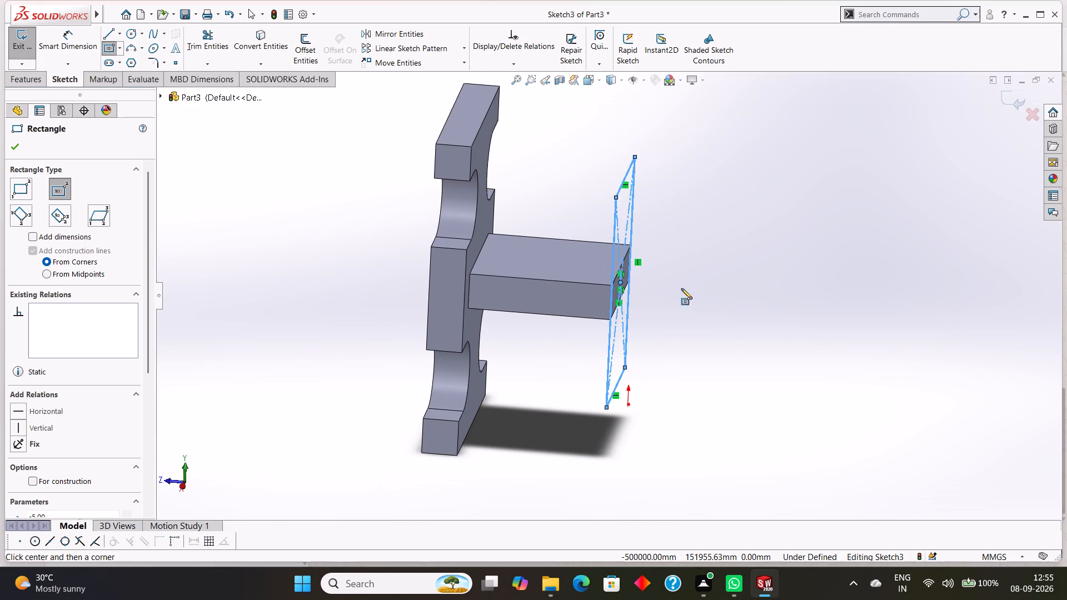
pyautogui.moveTo(800, 305); pyautogui.dragTo(701, 315, button='middle')
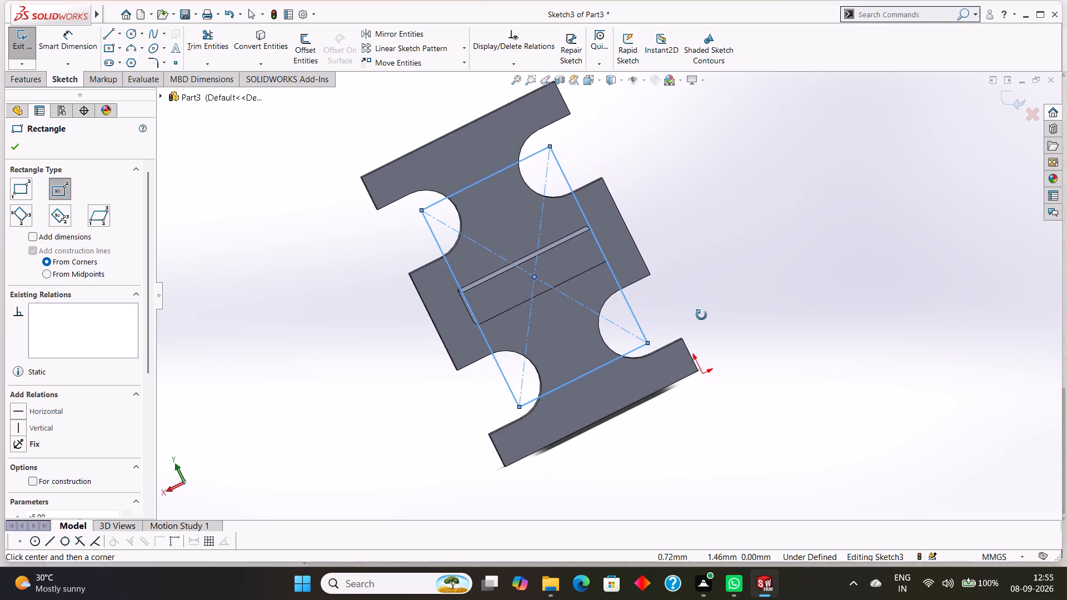
pyautogui.moveTo(701, 315); pyautogui.dragTo(712, 321, button='middle')
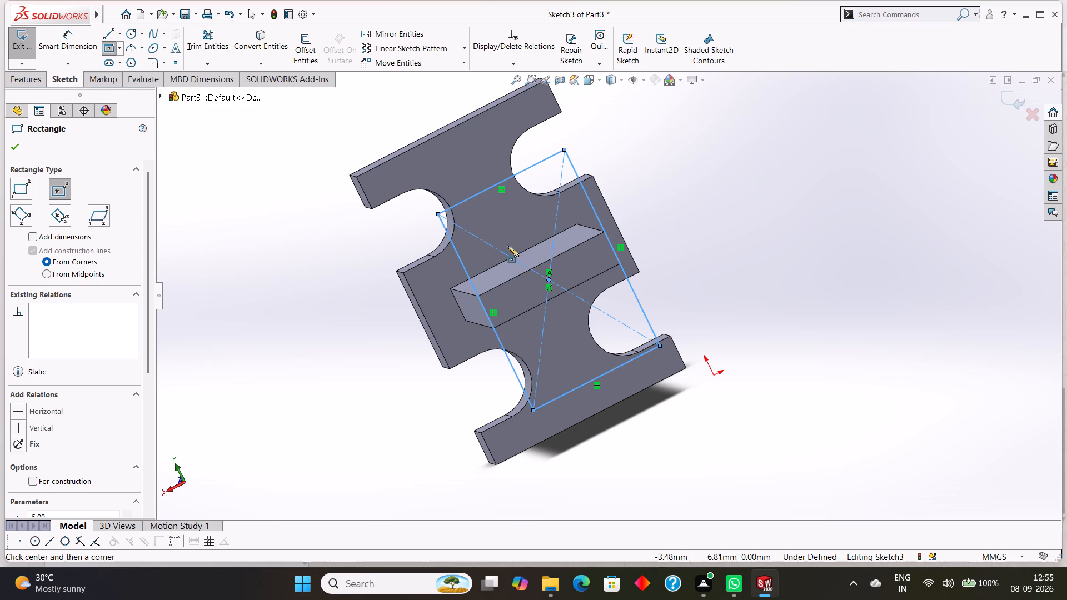
pyautogui.press('Escape')
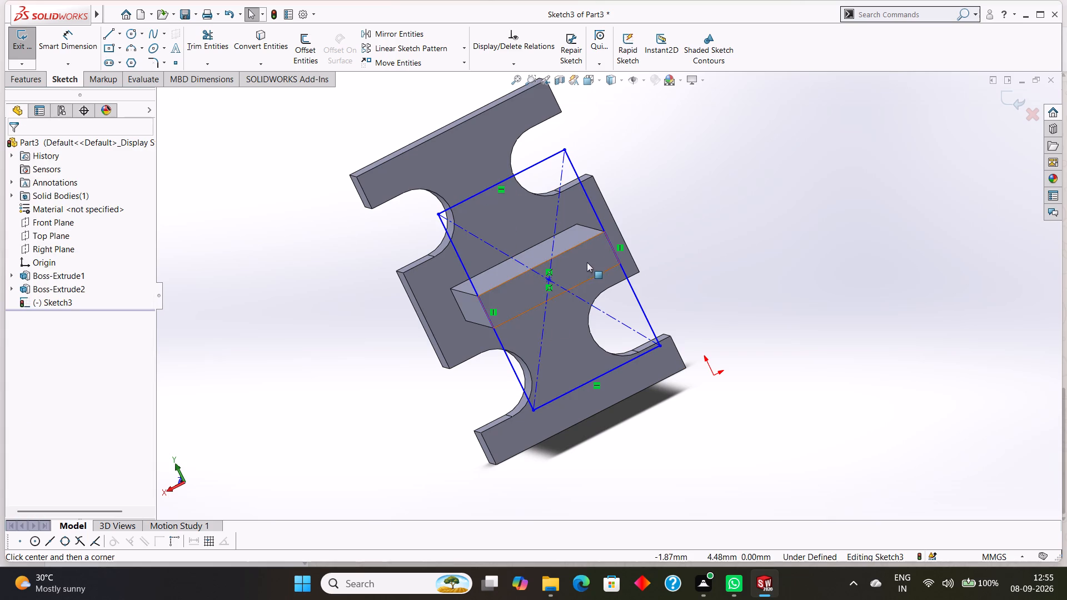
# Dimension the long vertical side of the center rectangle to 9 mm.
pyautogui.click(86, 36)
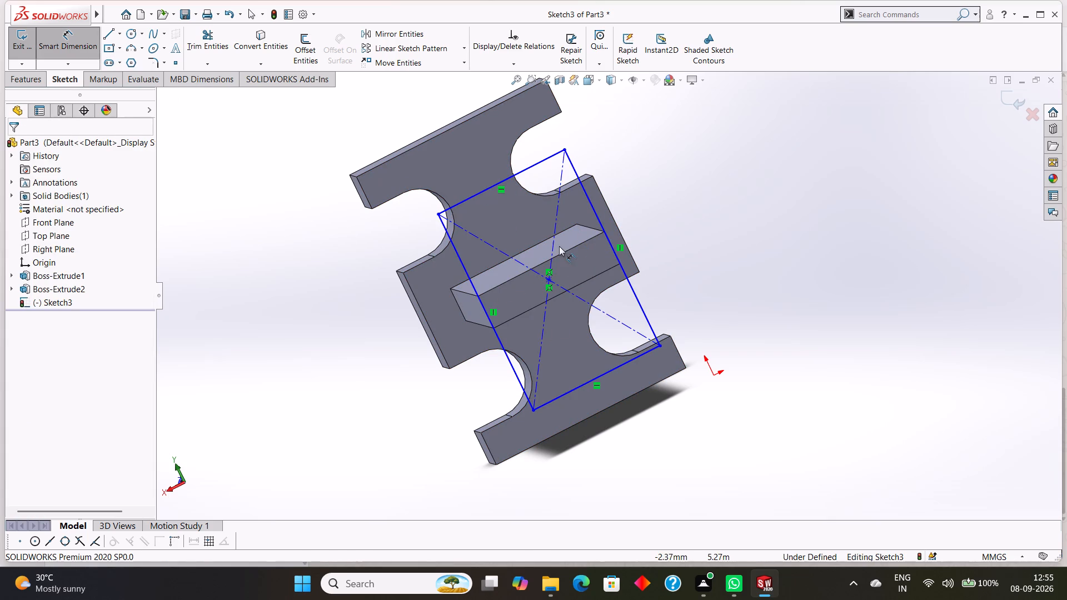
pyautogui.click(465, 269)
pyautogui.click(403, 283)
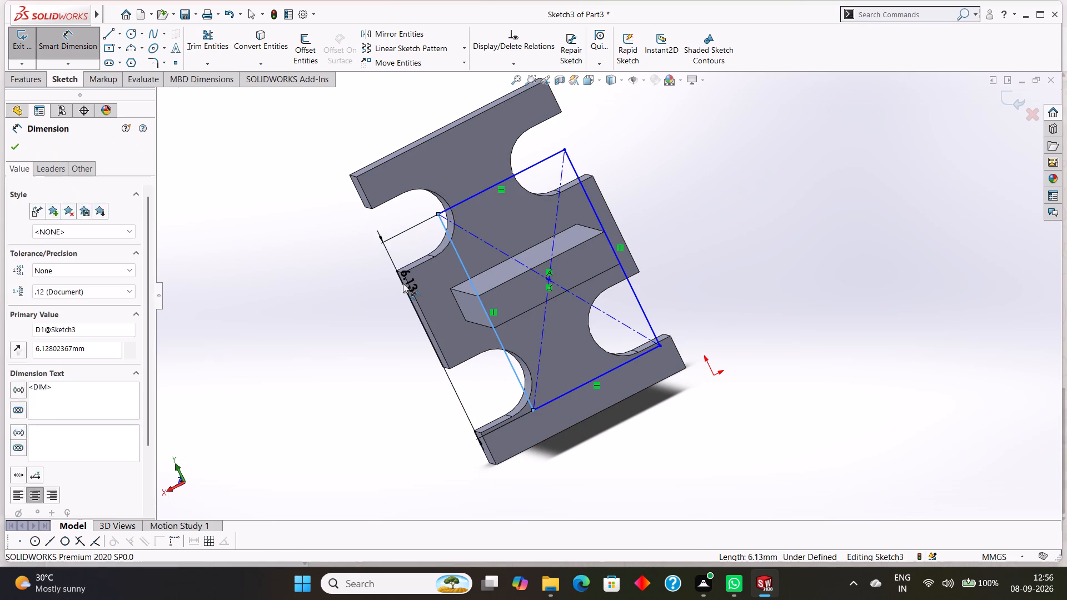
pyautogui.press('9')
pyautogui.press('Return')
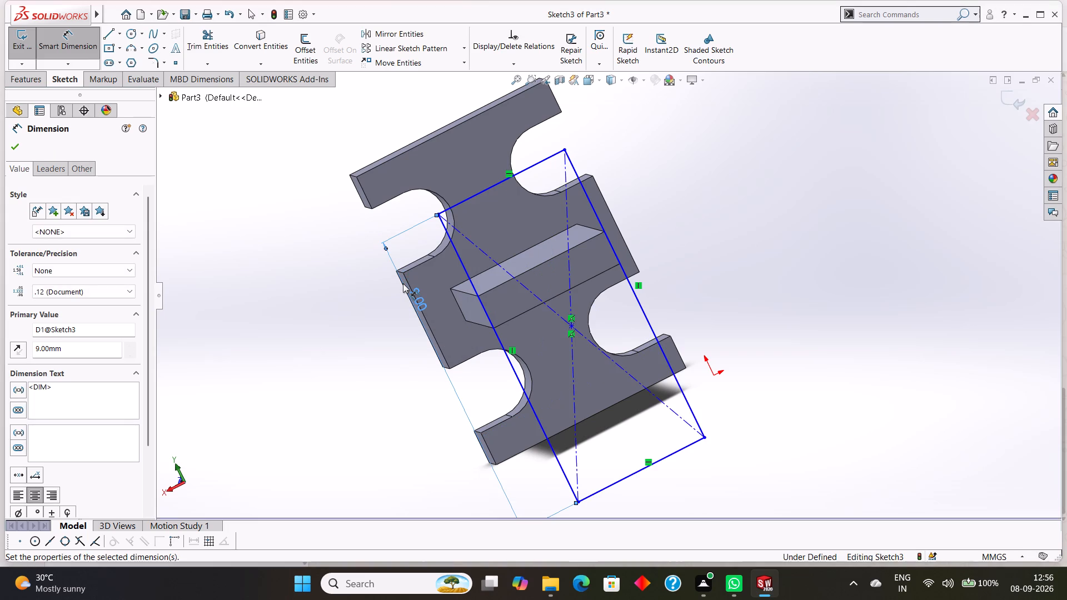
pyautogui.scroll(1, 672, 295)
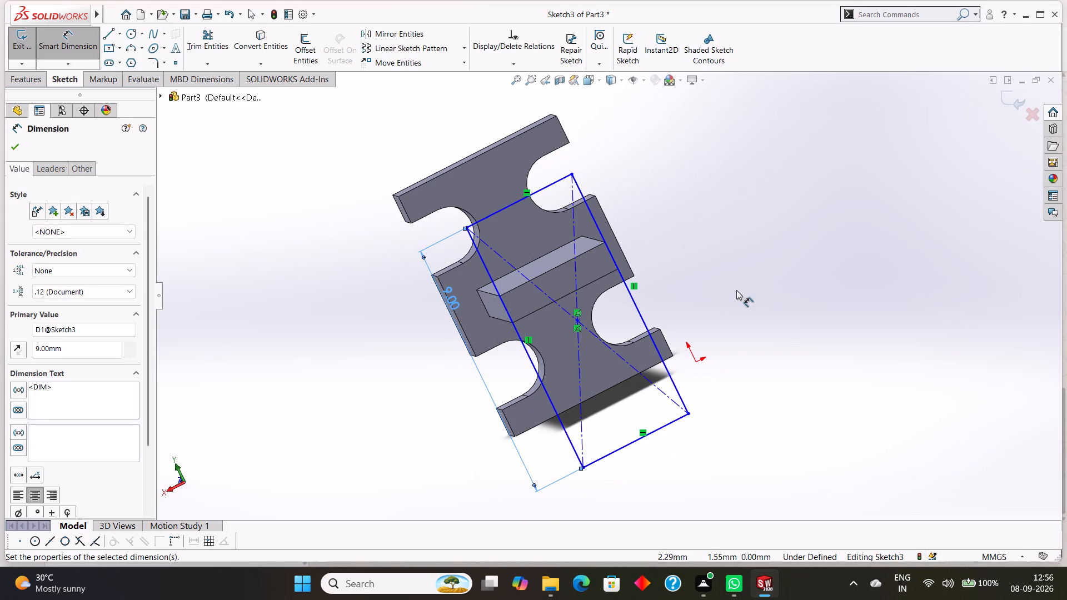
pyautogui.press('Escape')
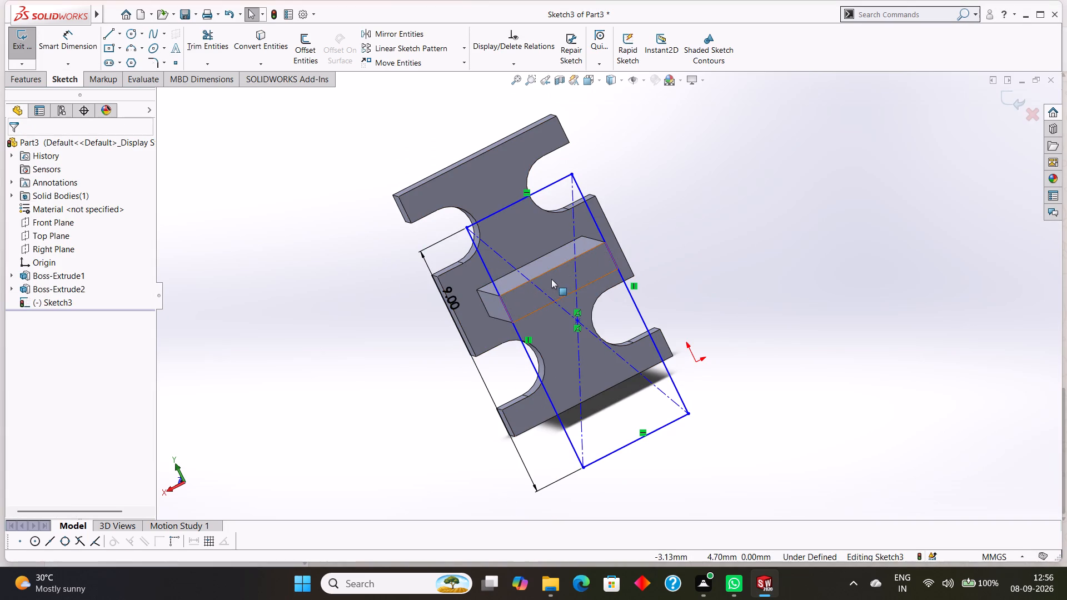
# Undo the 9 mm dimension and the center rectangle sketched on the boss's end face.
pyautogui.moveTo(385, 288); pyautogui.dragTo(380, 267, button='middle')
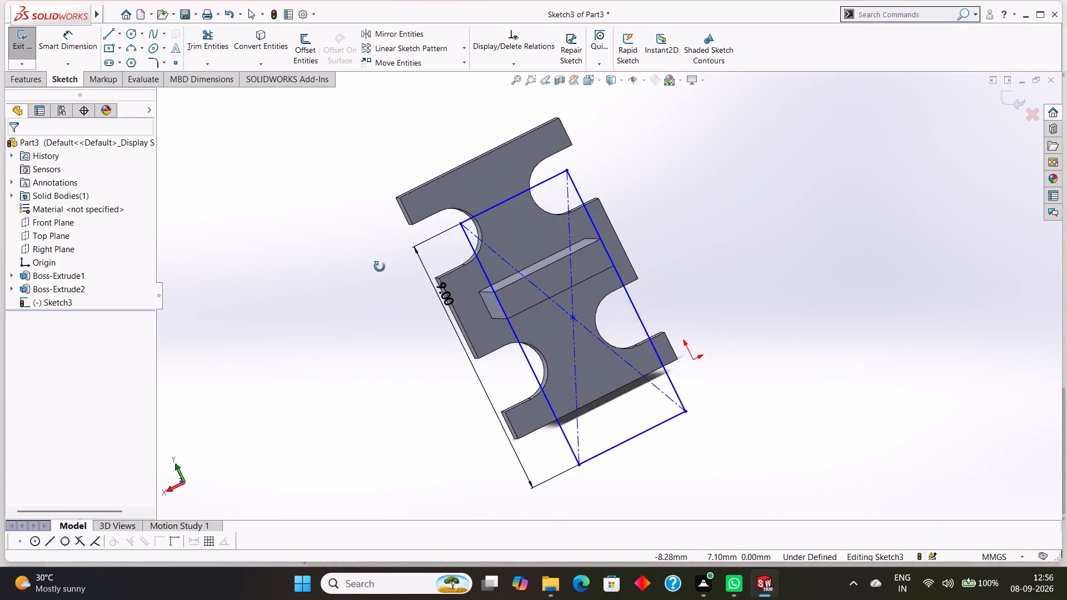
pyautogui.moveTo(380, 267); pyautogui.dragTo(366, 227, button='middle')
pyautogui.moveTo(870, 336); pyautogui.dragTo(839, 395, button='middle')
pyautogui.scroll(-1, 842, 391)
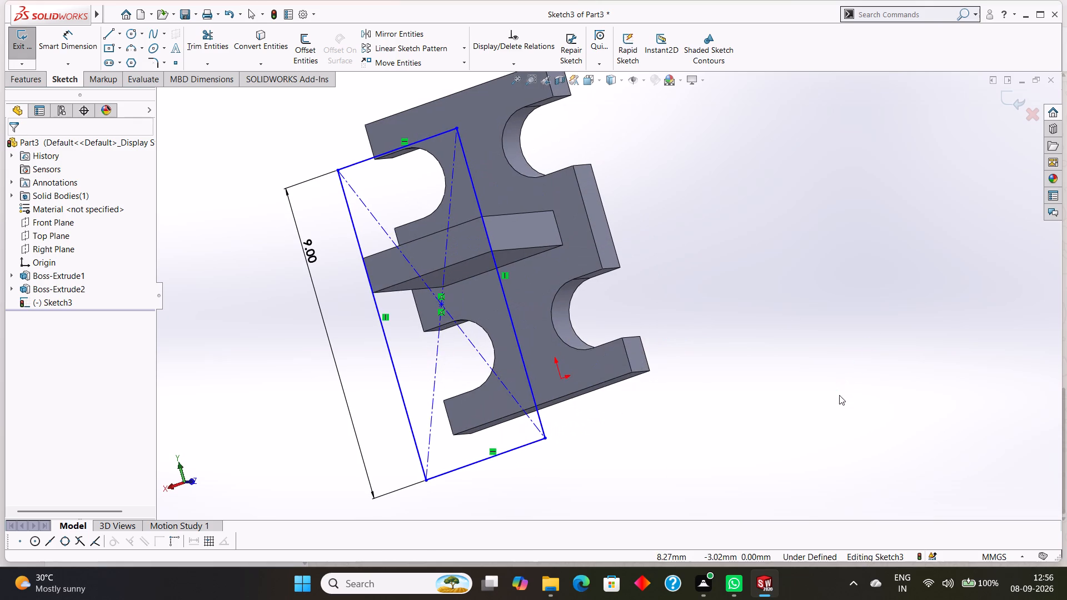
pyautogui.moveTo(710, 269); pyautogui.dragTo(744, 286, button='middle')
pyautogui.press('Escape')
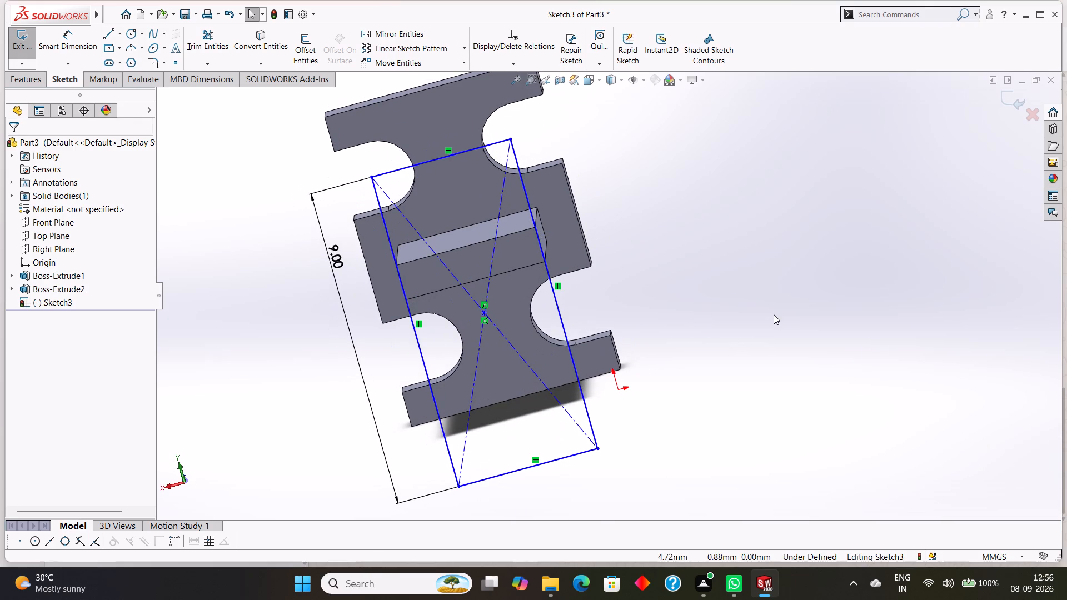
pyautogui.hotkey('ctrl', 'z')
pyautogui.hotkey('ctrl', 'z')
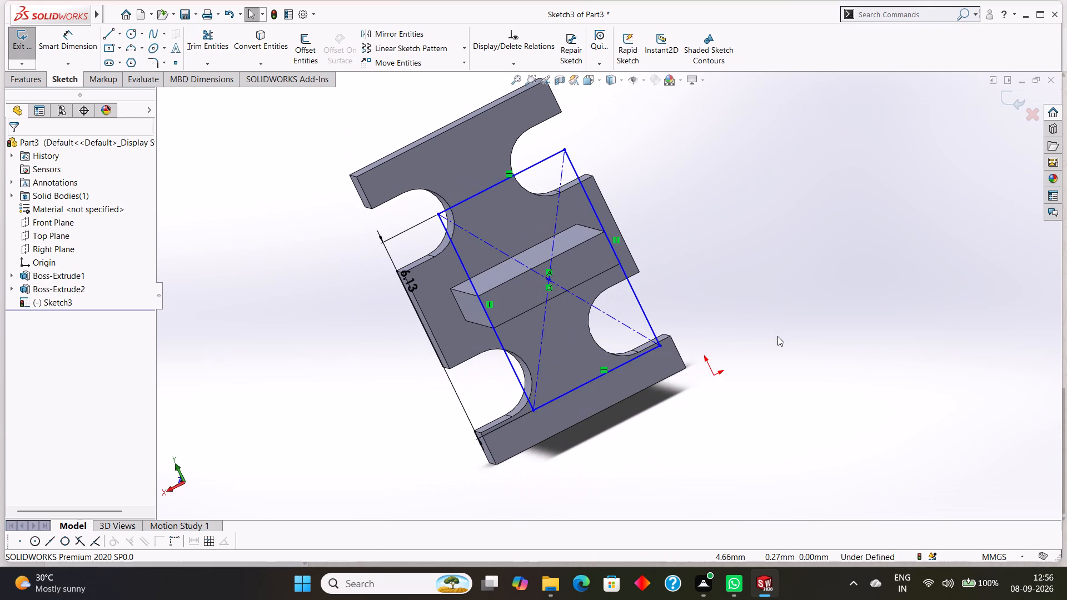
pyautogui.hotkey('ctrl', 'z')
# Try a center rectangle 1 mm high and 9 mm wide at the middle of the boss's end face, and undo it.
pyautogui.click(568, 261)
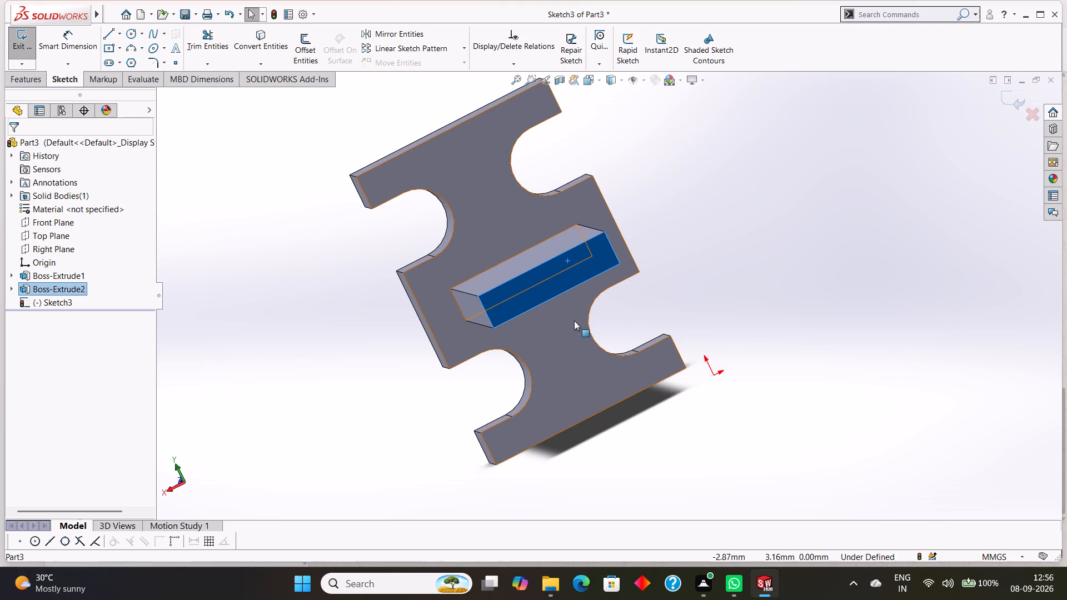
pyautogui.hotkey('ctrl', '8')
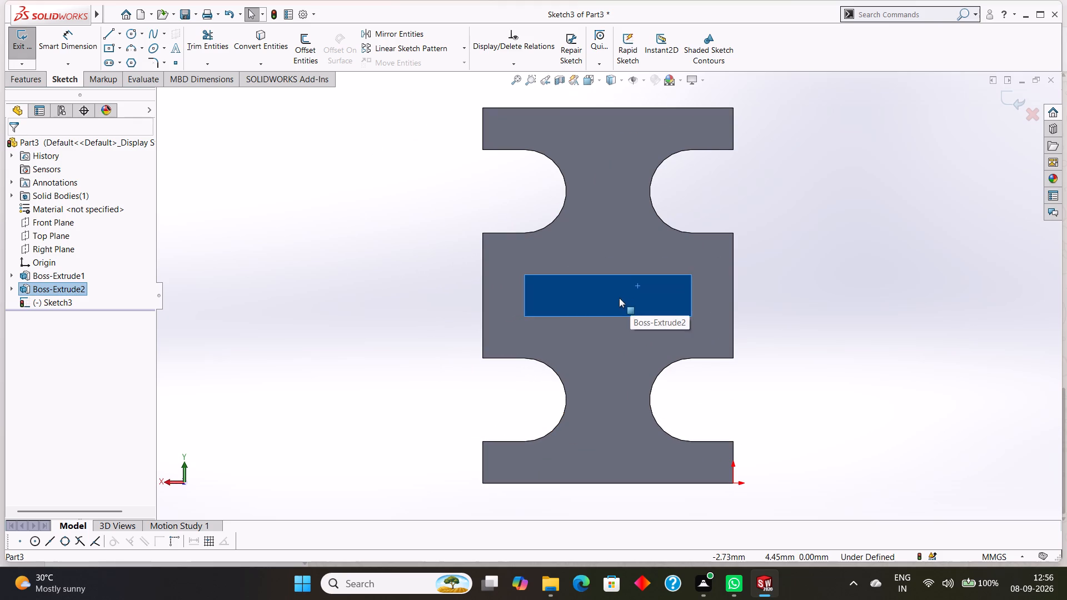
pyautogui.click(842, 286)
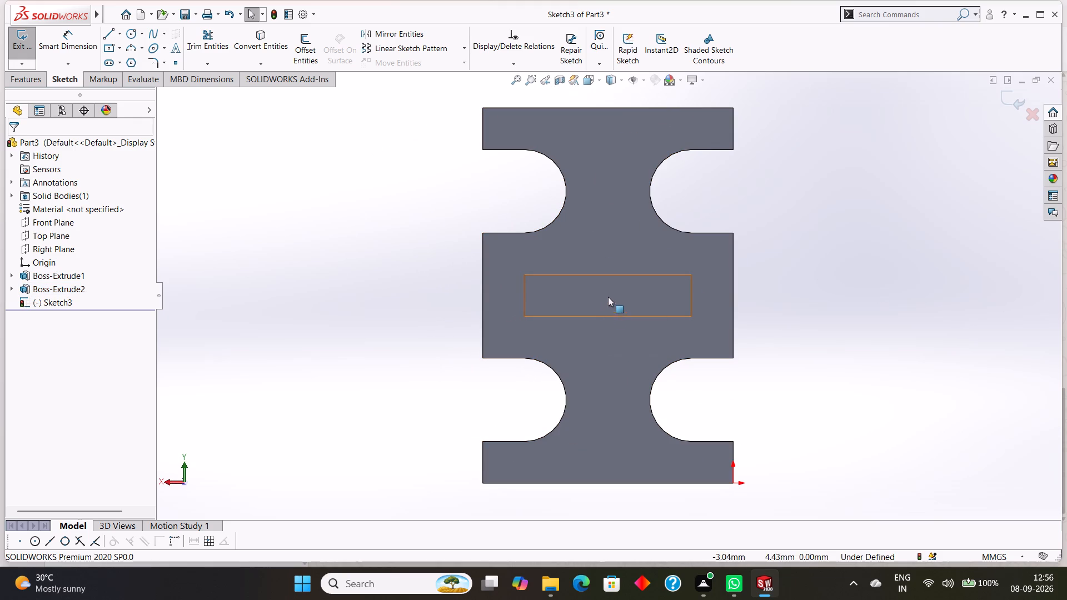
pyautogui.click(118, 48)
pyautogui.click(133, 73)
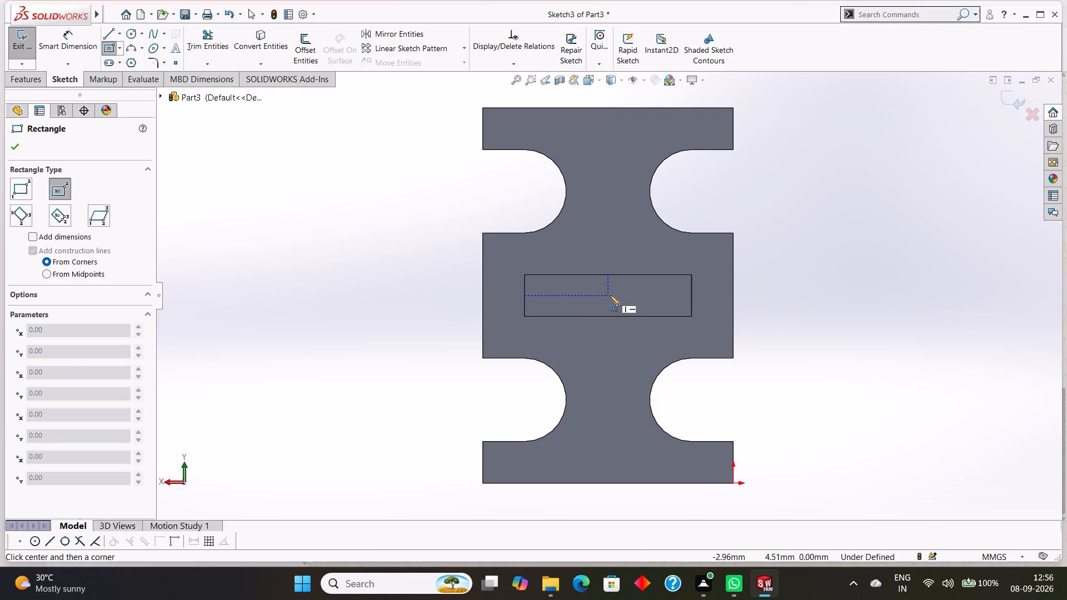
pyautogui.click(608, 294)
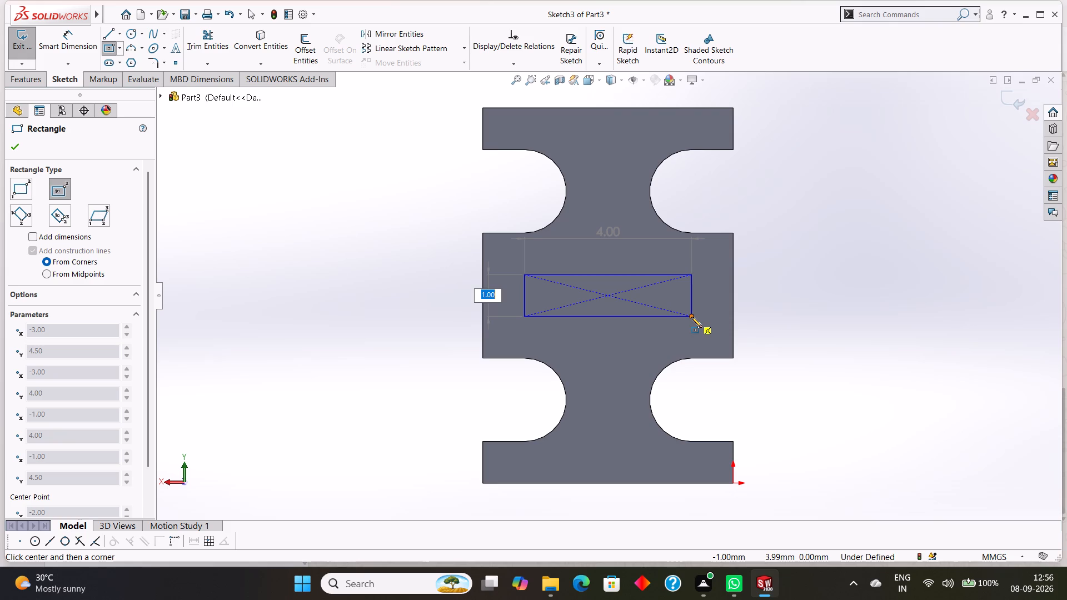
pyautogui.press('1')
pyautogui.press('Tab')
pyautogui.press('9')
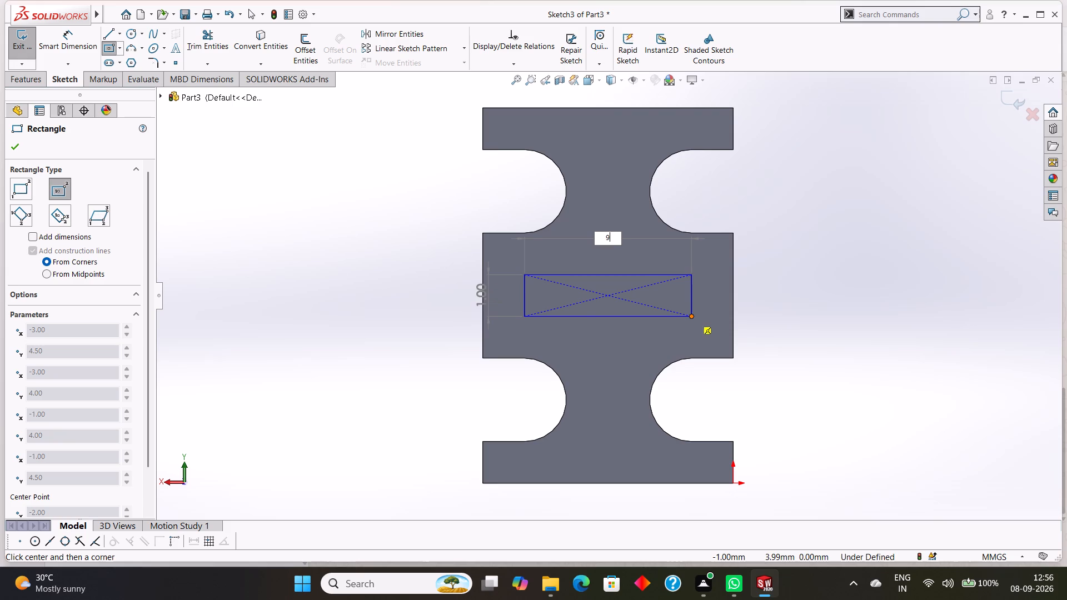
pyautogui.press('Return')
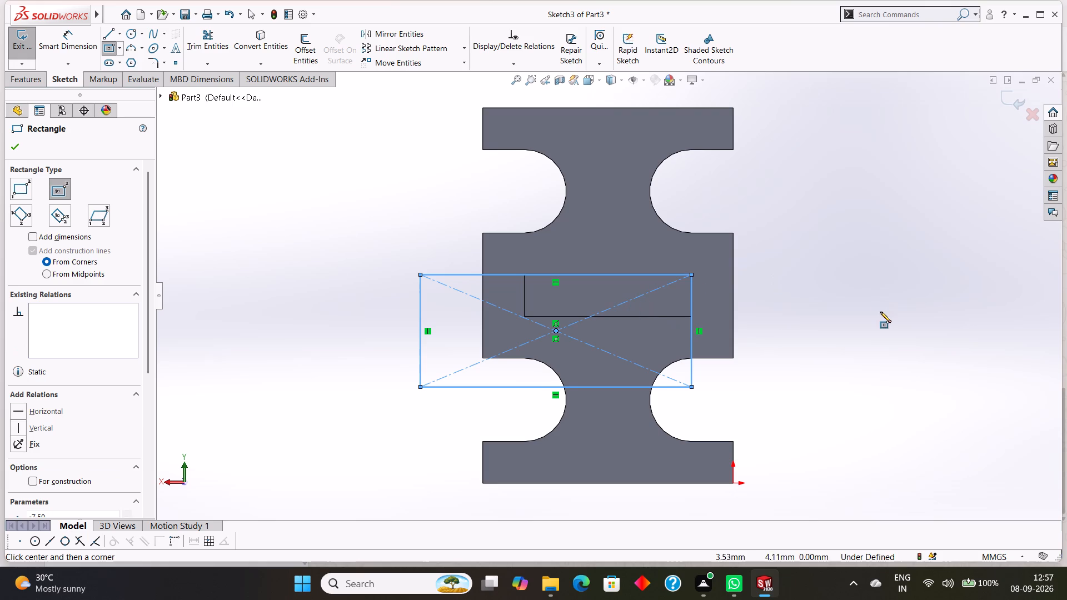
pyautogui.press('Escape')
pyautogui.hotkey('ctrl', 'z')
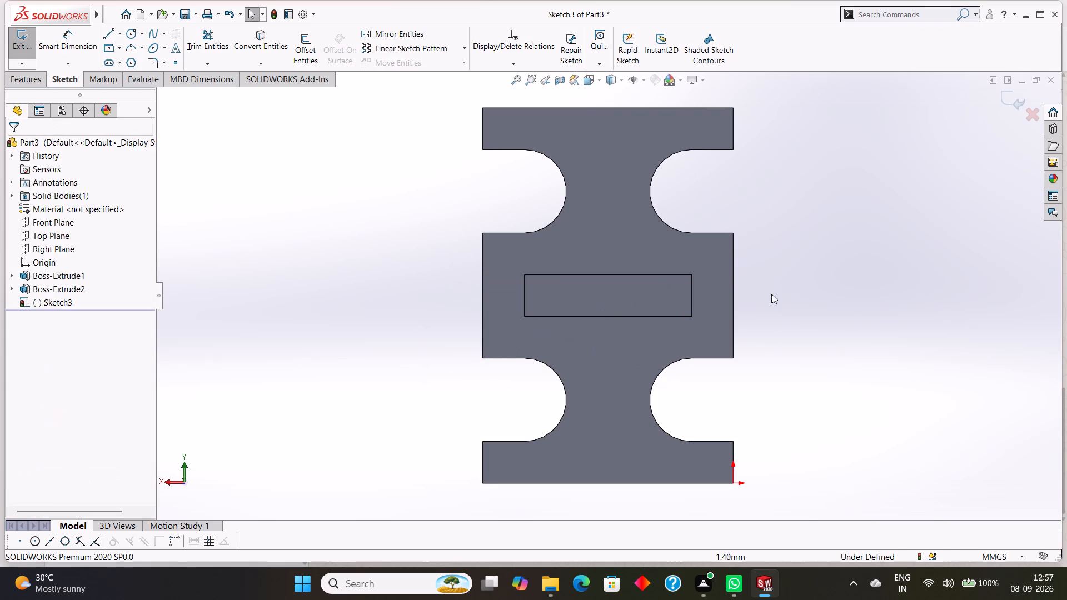
# Sketch a center rectangle 4 mm wide and 1 mm high from the end face's middle to the boss's corner.
pyautogui.click(120, 49)
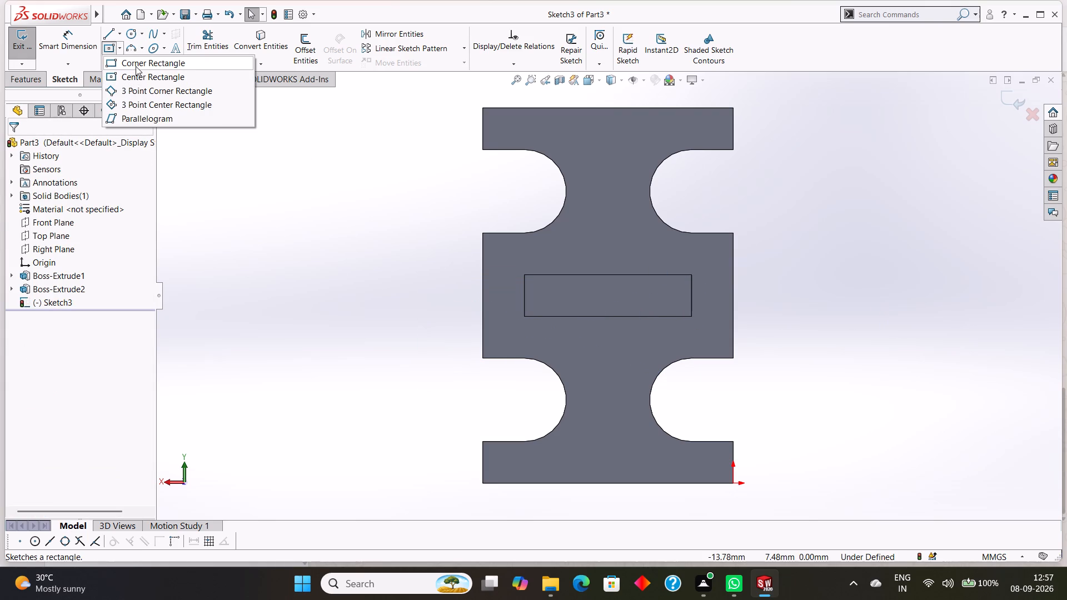
pyautogui.click(139, 73)
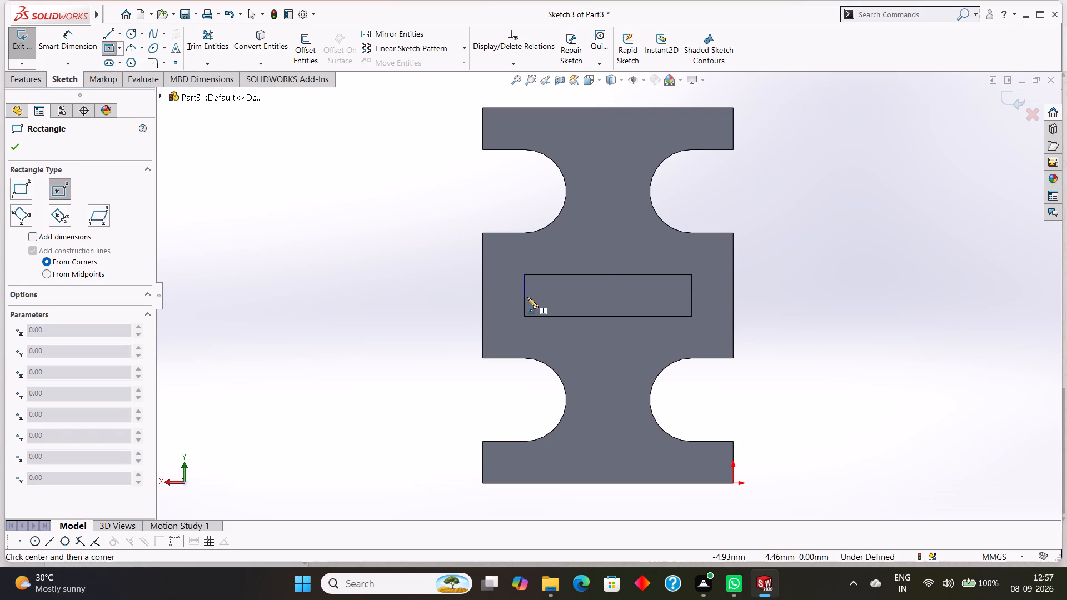
pyautogui.click(609, 294)
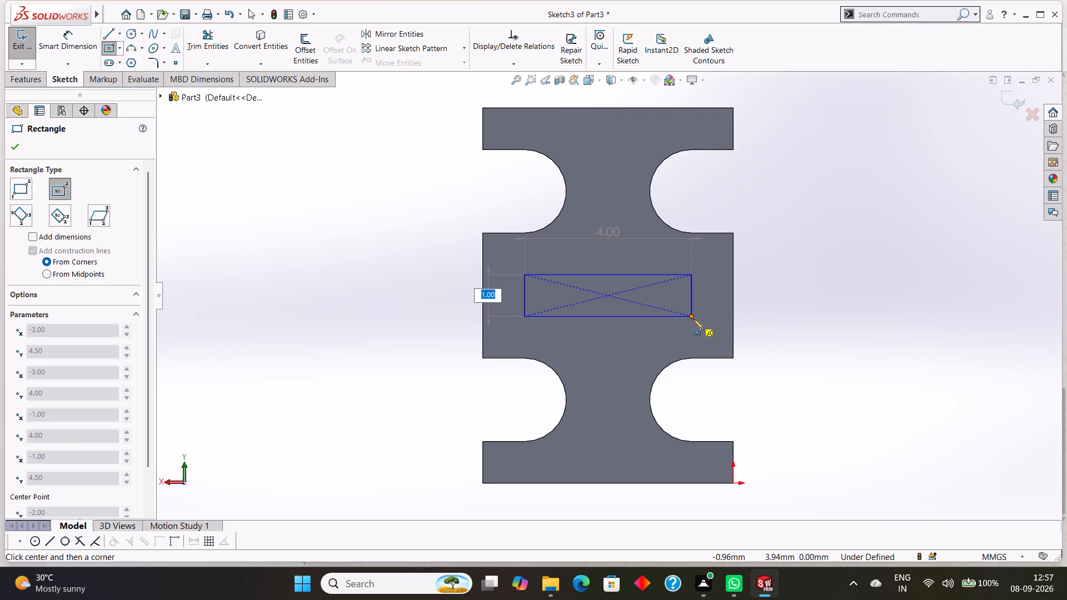
pyautogui.click(693, 319)
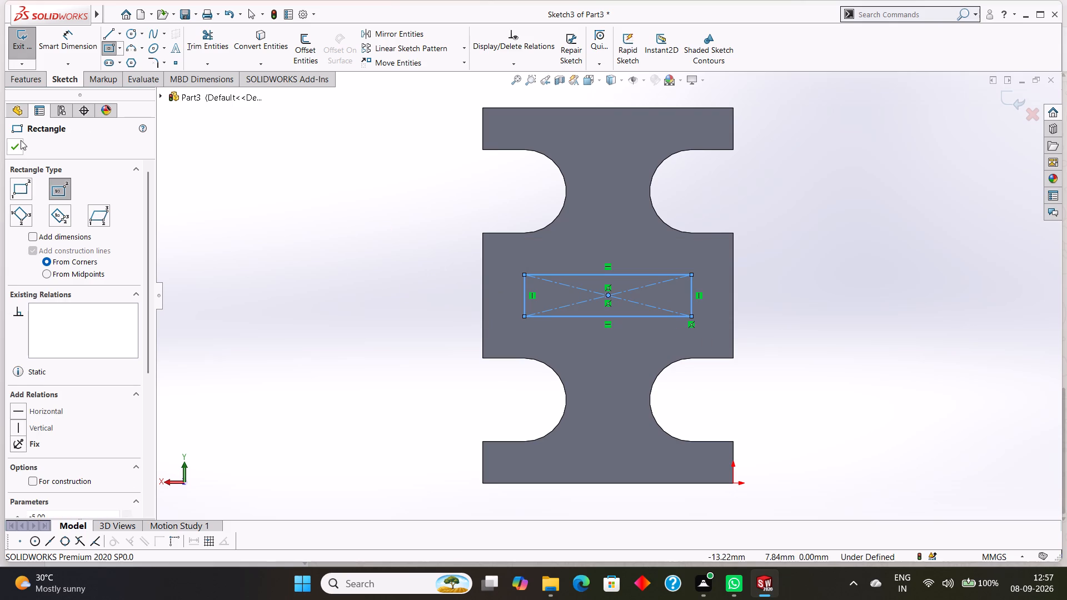
pyautogui.click(19, 142)
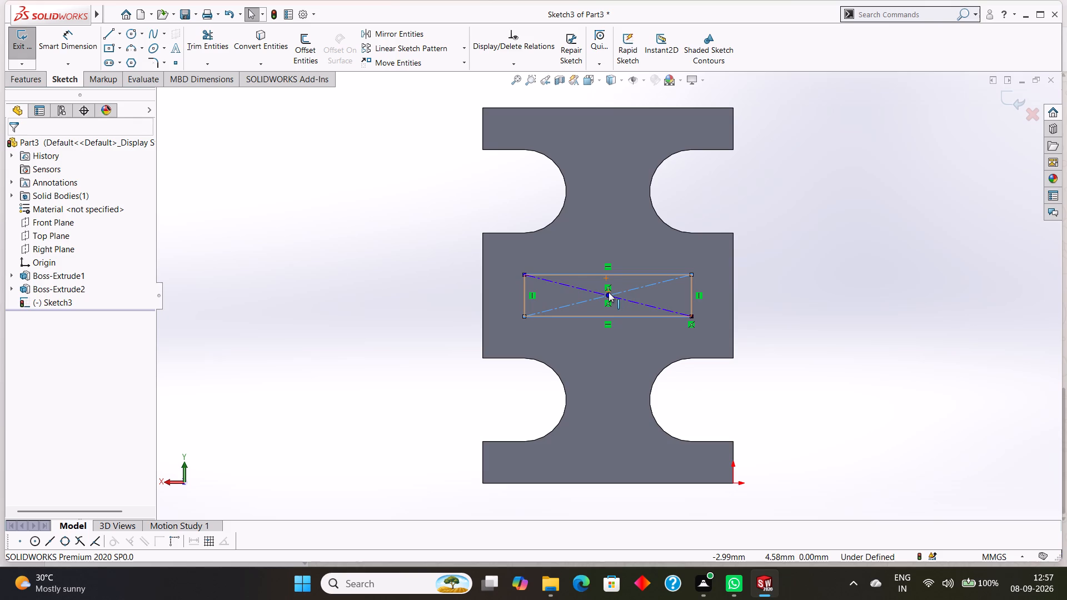
pyautogui.scroll(2, 609, 293)
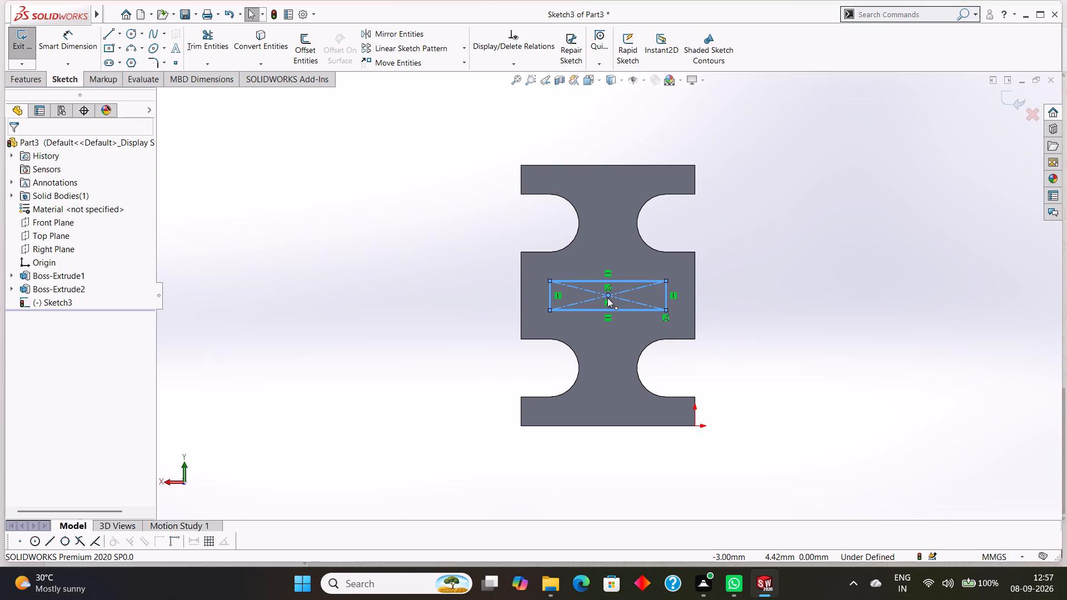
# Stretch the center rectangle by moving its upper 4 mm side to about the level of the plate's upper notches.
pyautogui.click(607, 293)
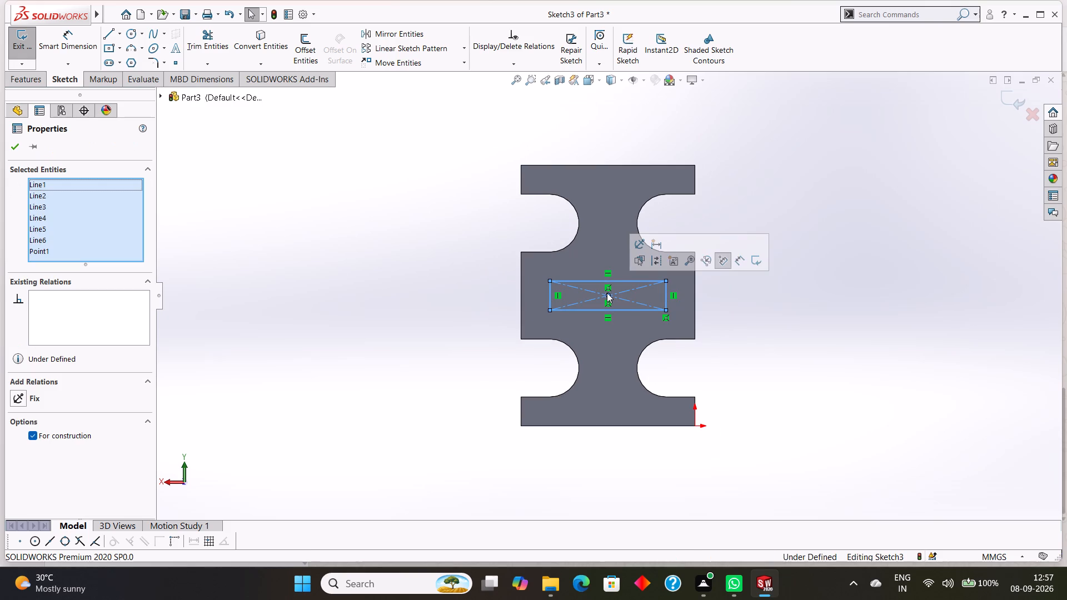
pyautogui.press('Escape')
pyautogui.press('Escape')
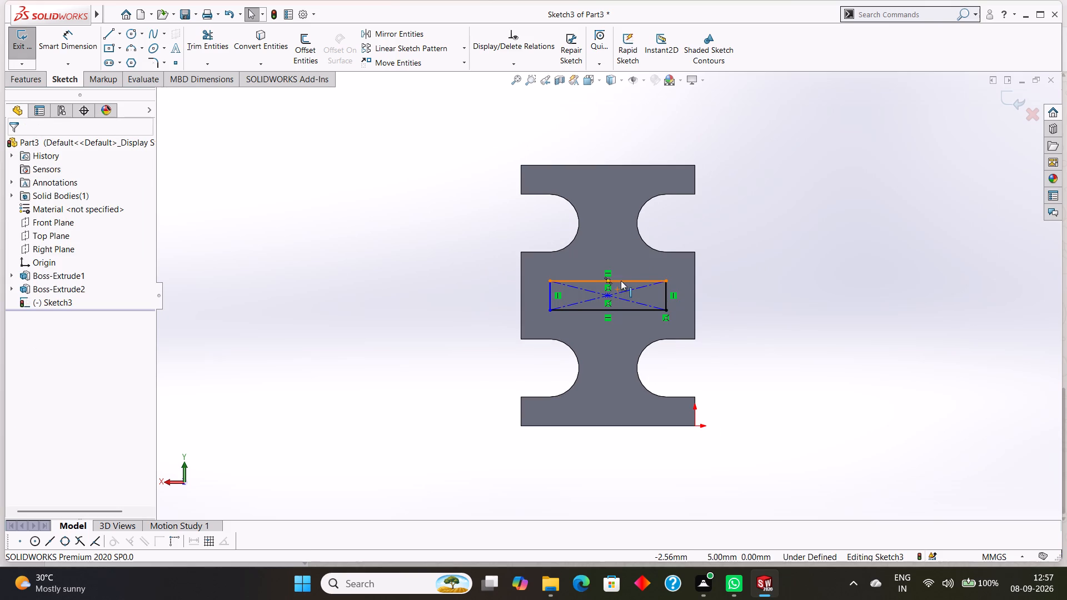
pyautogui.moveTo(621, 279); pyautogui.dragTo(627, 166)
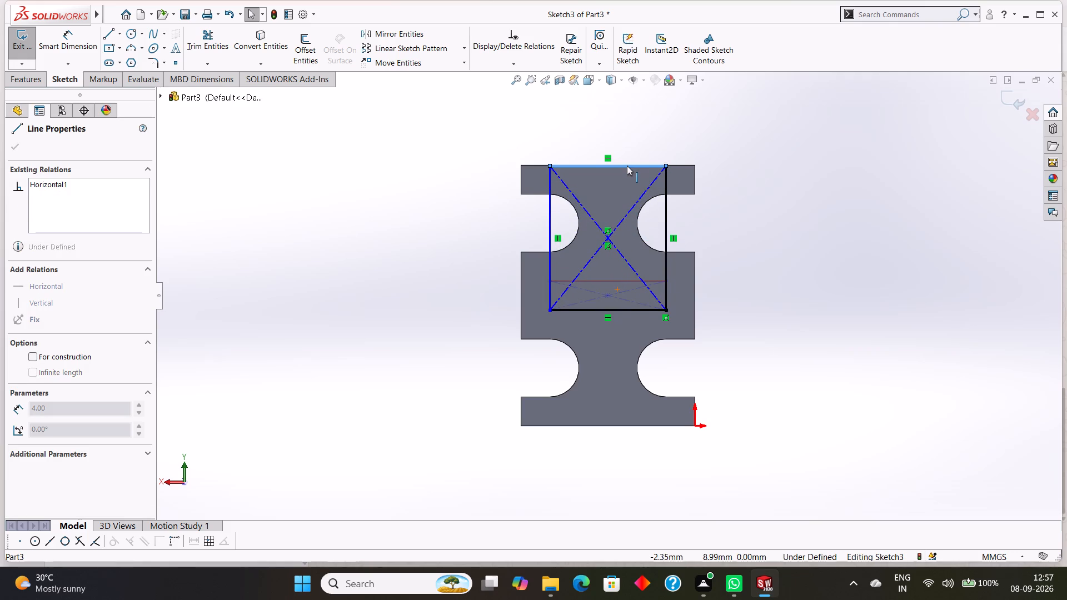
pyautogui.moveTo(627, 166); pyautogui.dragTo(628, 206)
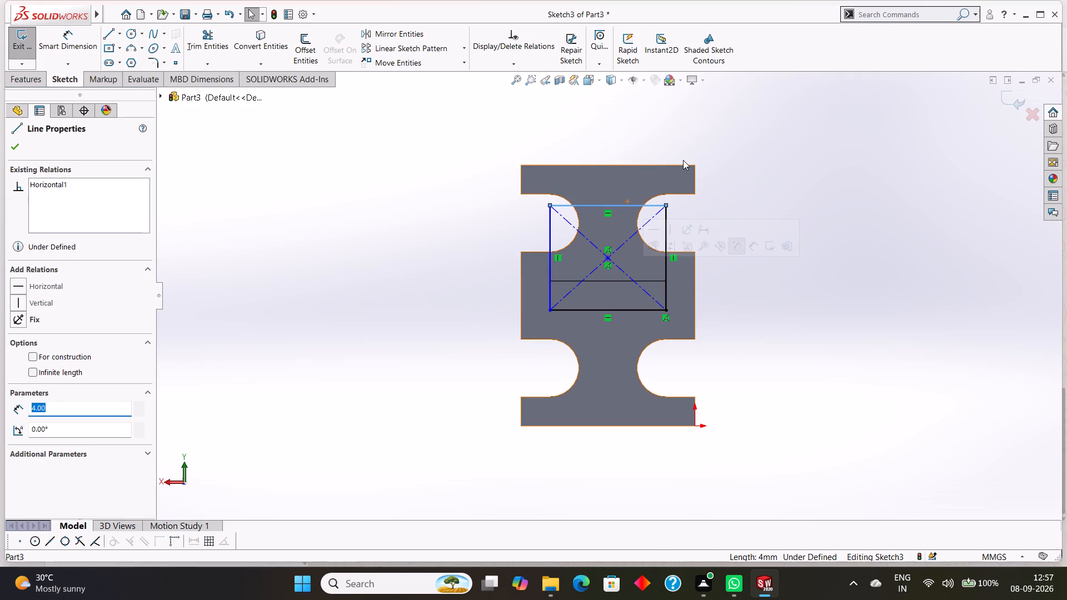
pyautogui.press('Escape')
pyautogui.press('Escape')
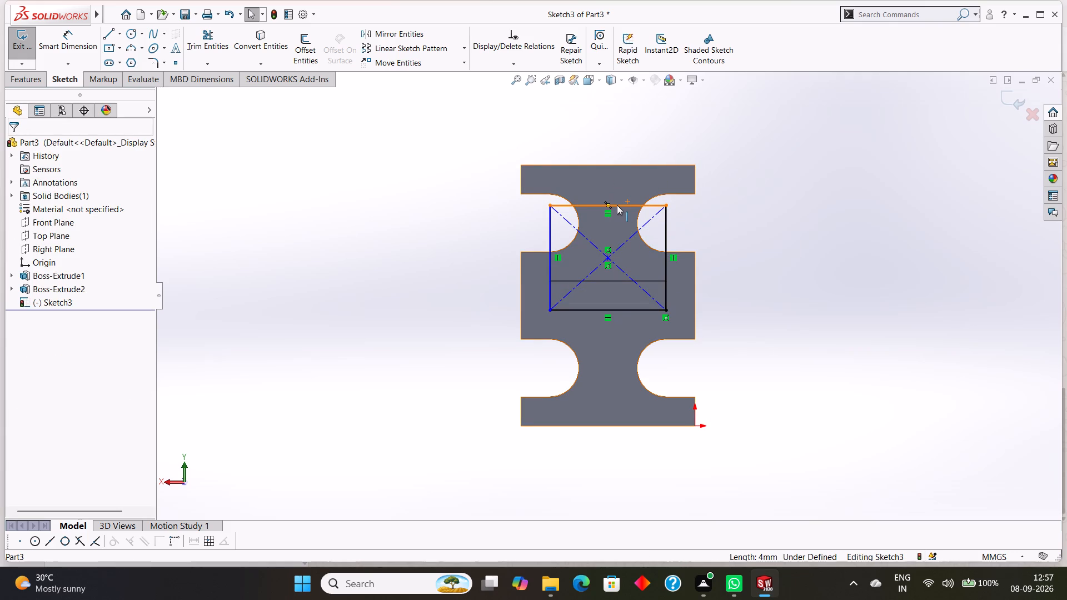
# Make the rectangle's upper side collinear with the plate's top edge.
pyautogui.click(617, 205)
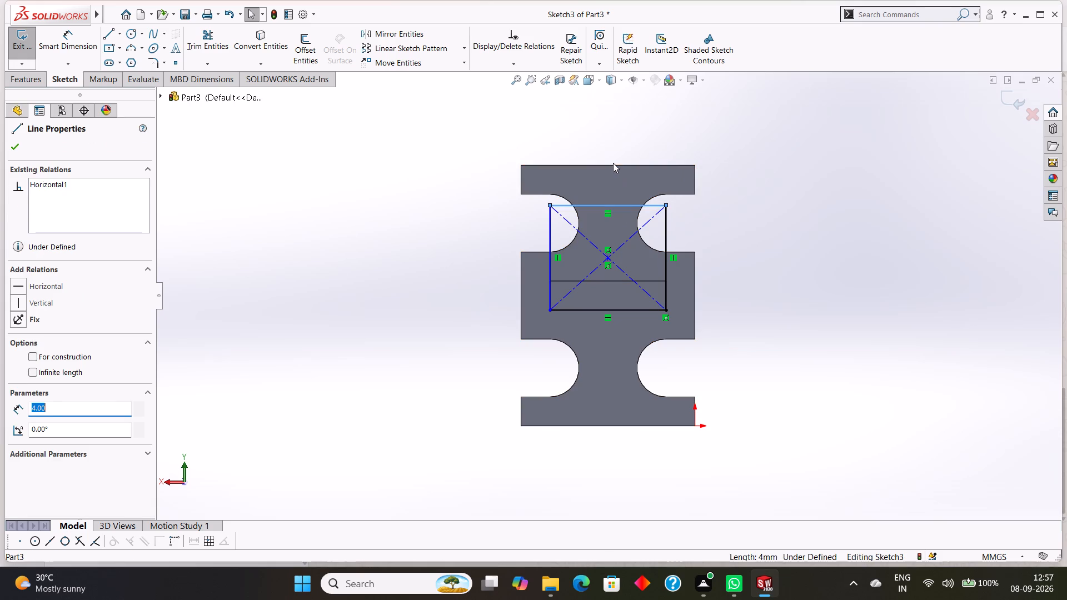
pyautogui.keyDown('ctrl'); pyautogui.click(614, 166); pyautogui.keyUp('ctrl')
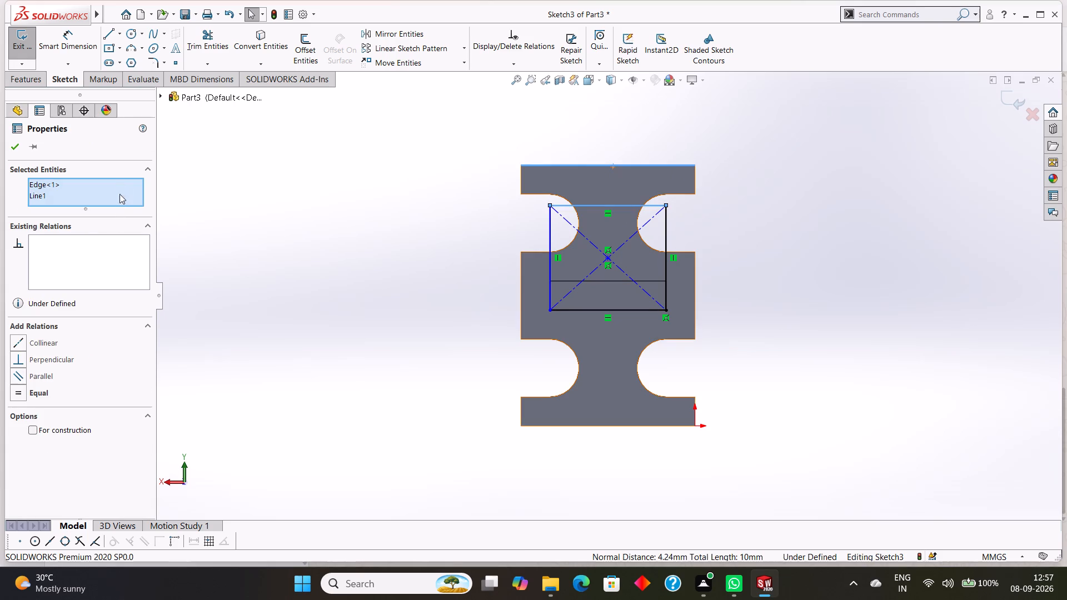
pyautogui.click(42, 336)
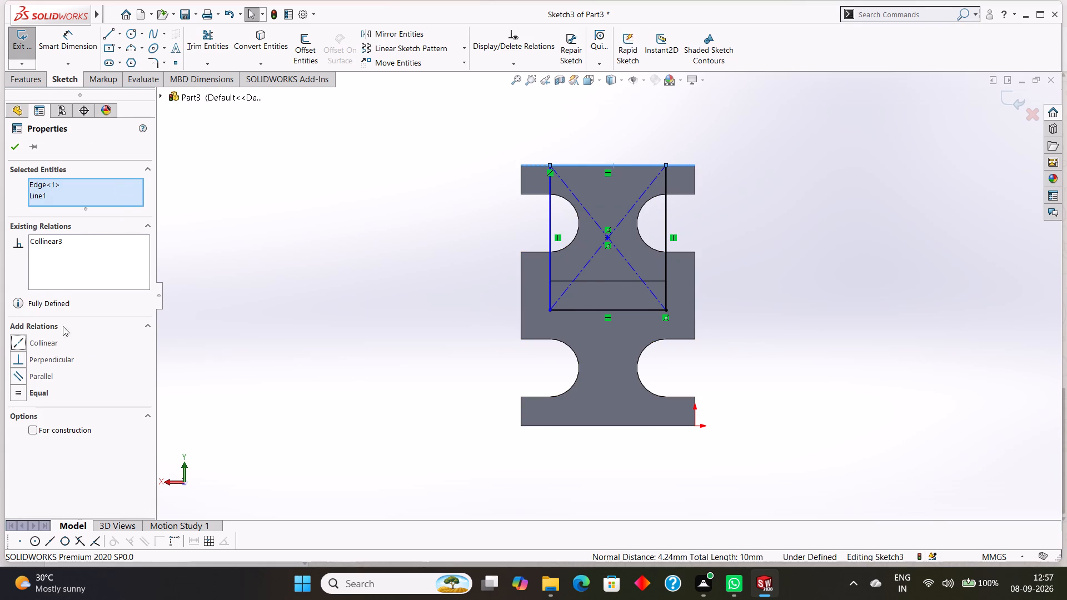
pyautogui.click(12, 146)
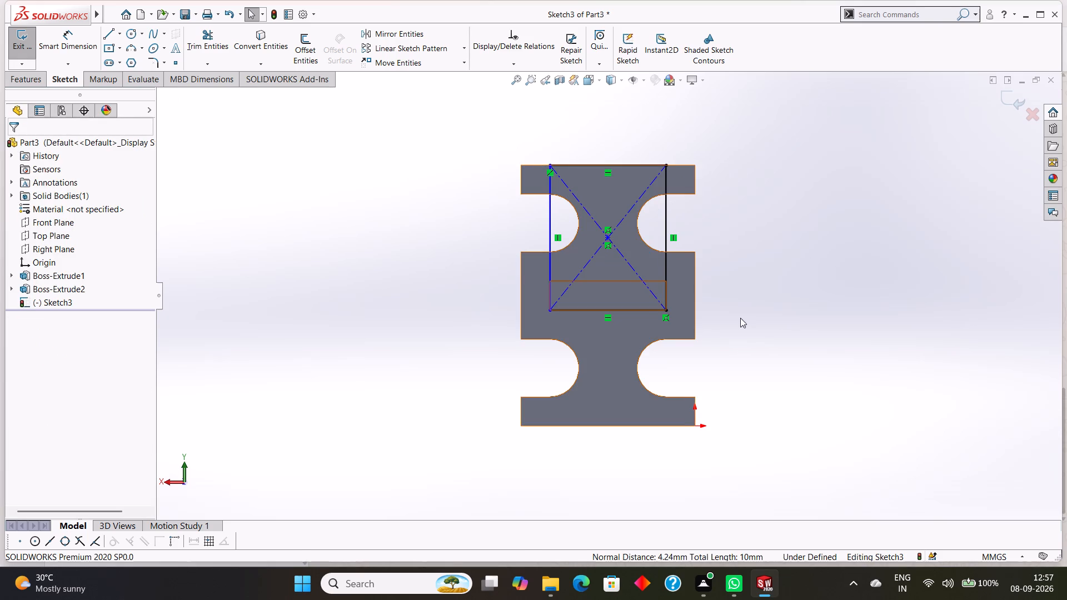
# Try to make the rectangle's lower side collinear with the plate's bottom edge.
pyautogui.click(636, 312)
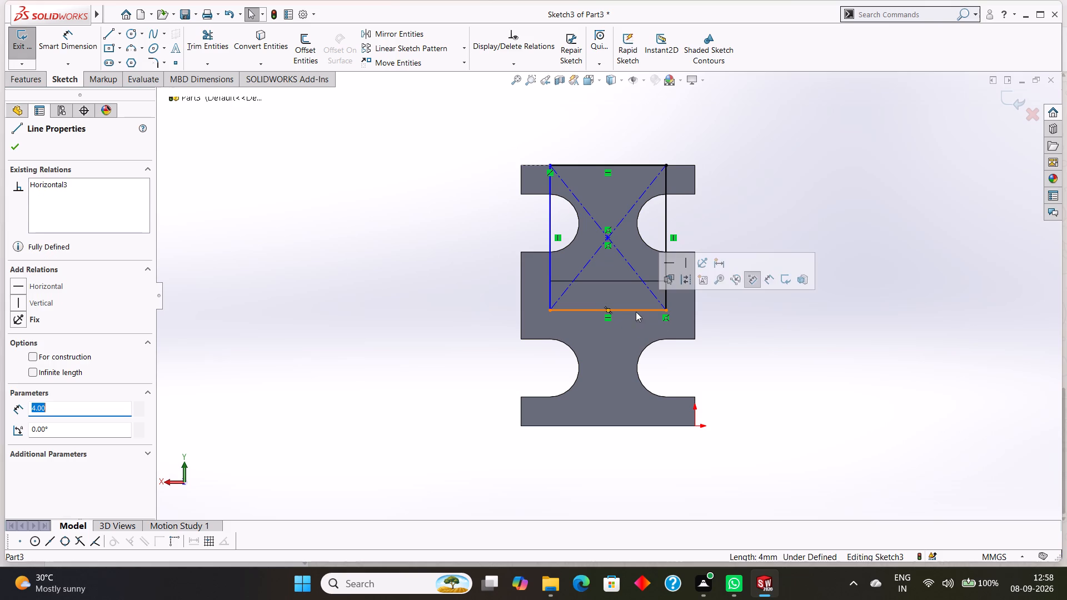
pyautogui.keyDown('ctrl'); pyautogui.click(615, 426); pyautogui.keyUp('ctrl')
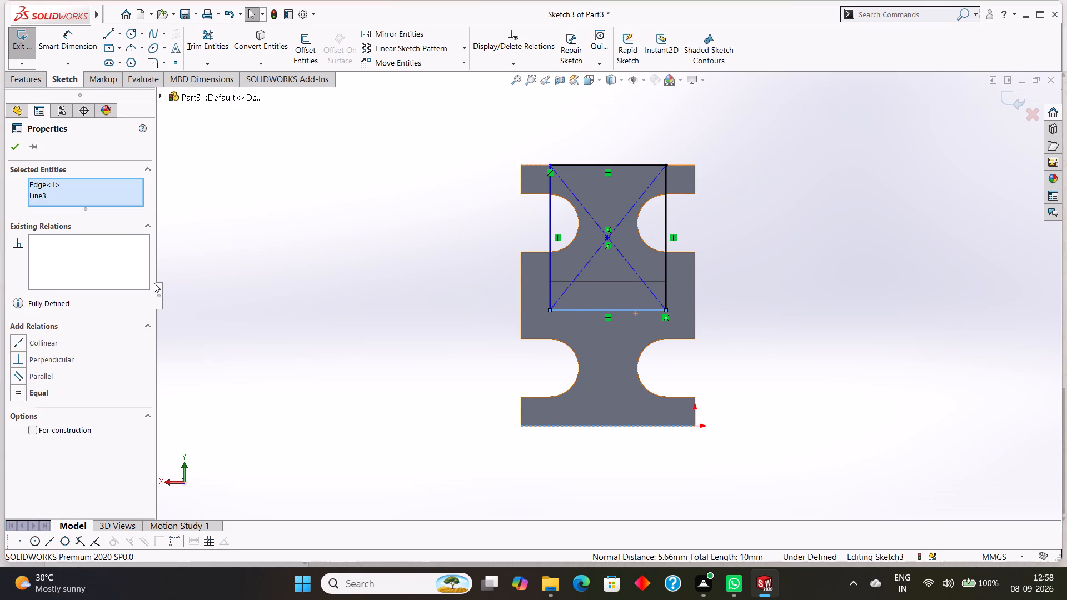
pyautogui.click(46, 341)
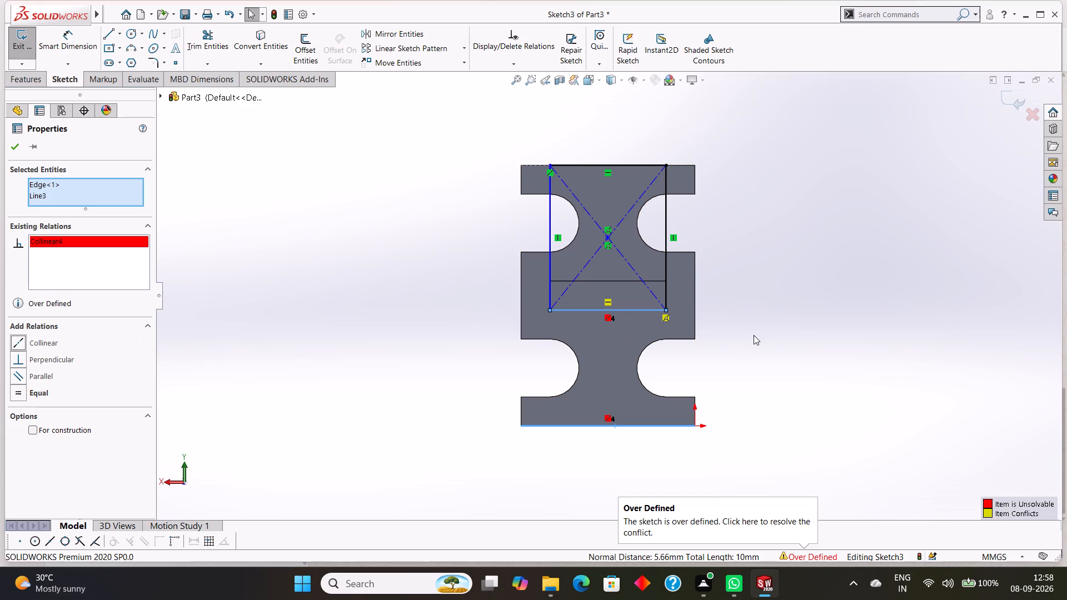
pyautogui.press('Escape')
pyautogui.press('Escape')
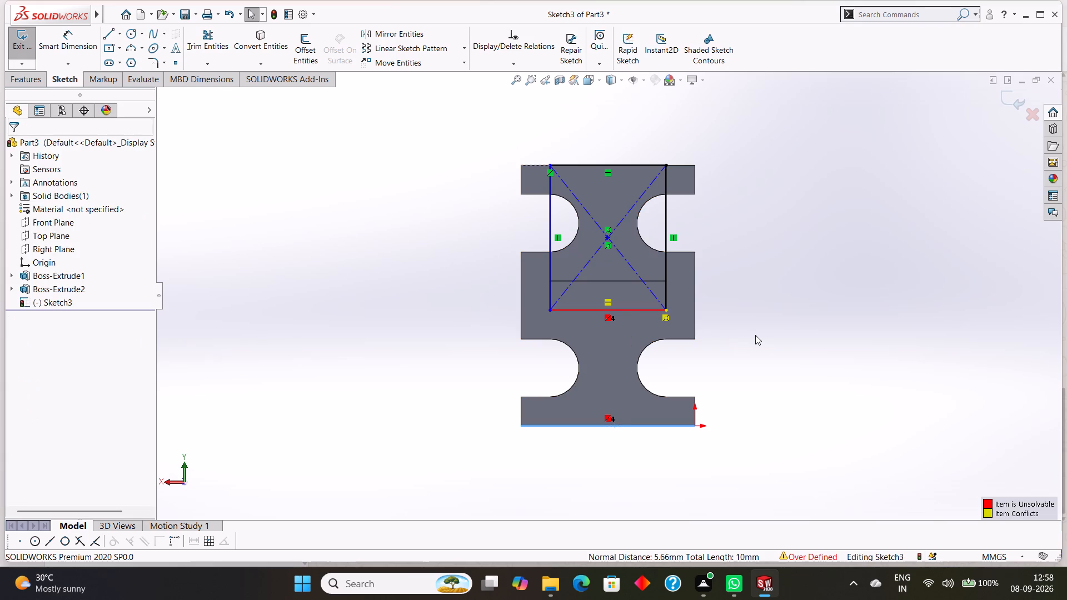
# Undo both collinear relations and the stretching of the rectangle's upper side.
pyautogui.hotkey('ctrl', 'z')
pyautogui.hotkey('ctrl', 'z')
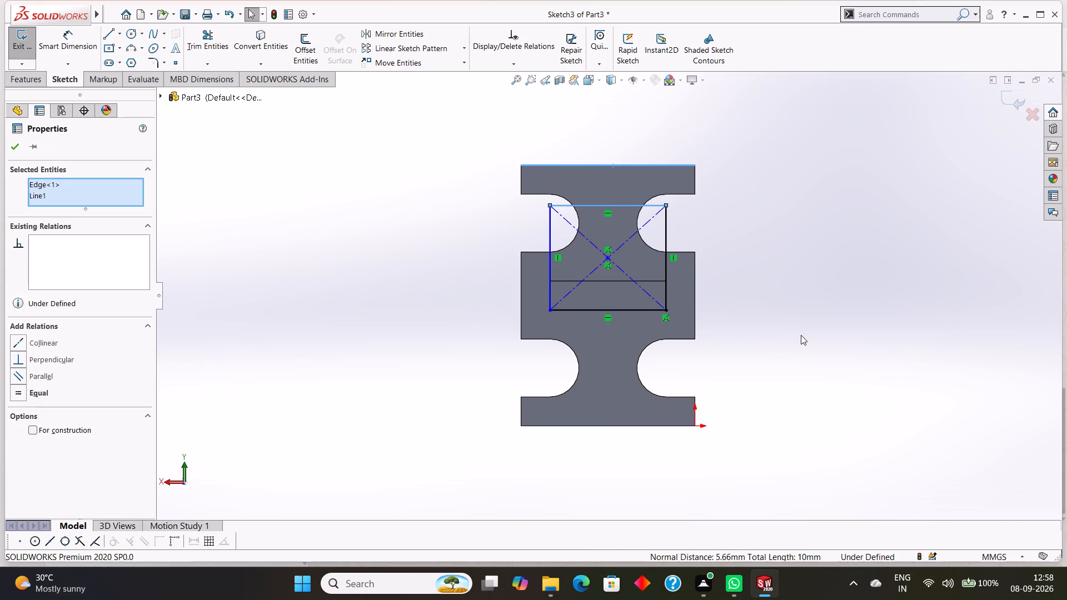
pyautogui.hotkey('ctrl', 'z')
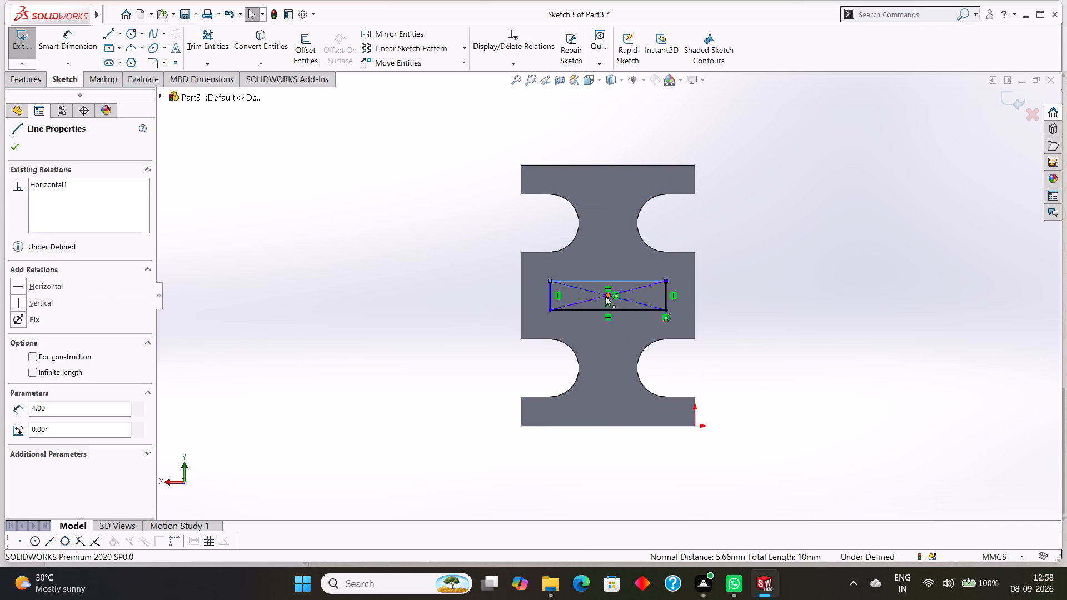
# Add a Fix relation to the center point of the rectangle on the boss's end face.
pyautogui.scroll(-5, 615, 277)
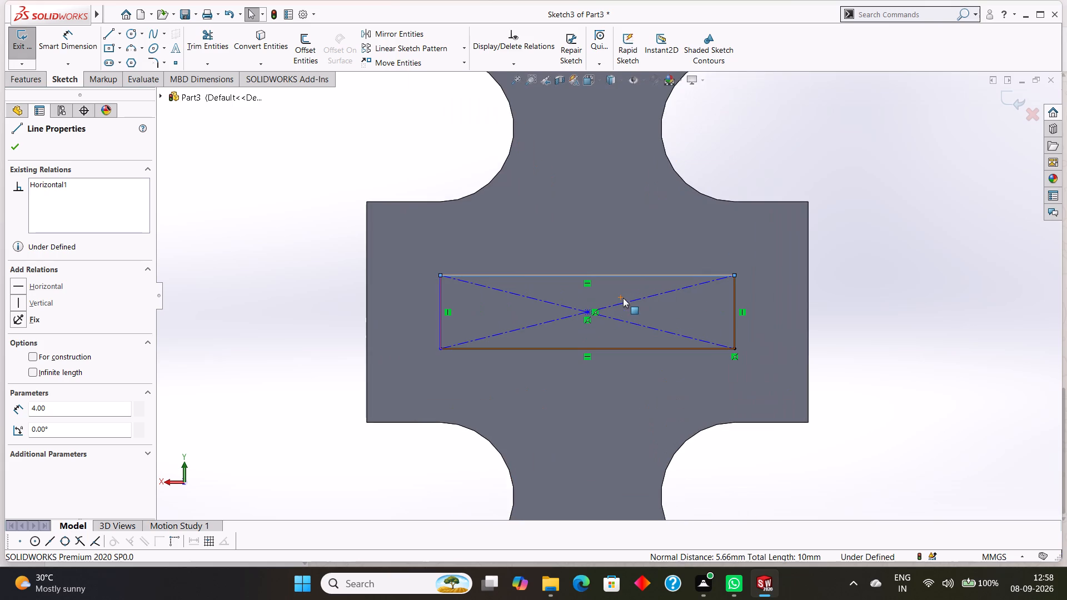
pyautogui.scroll(3, 623, 298)
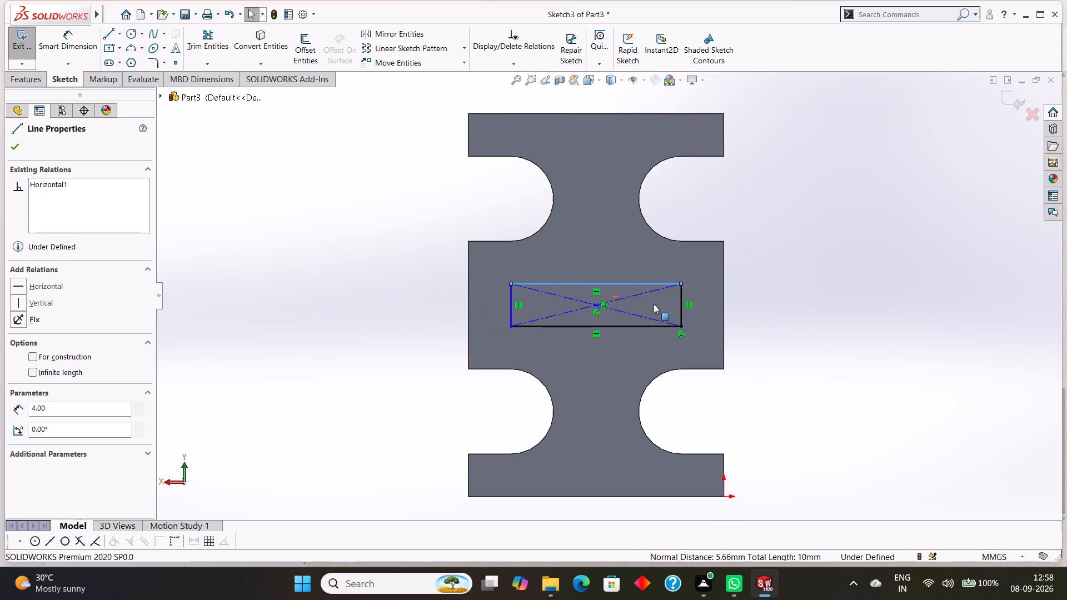
pyautogui.press('Escape')
pyautogui.press('Escape')
pyautogui.moveTo(822, 318); pyautogui.dragTo(874, 342, button='middle')
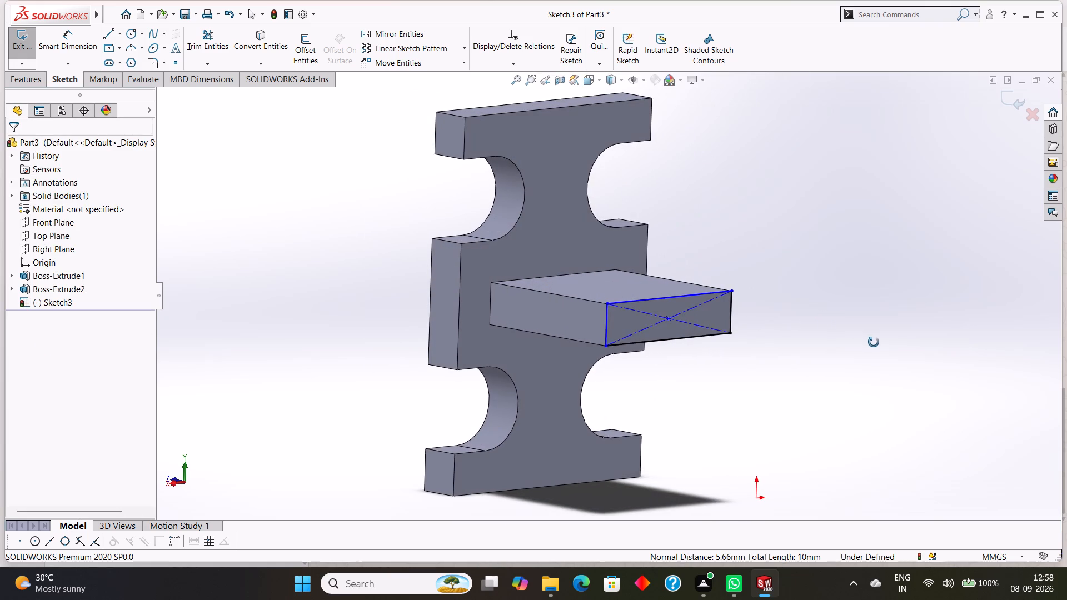
pyautogui.moveTo(874, 342); pyautogui.dragTo(879, 365, button='middle')
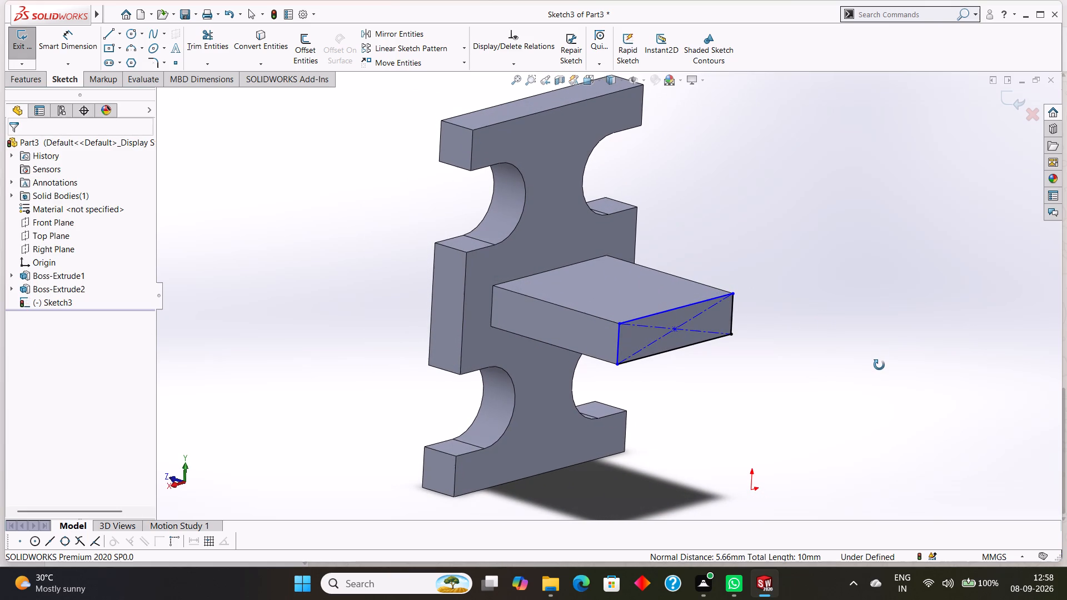
pyautogui.moveTo(879, 365); pyautogui.dragTo(879, 366, button='middle')
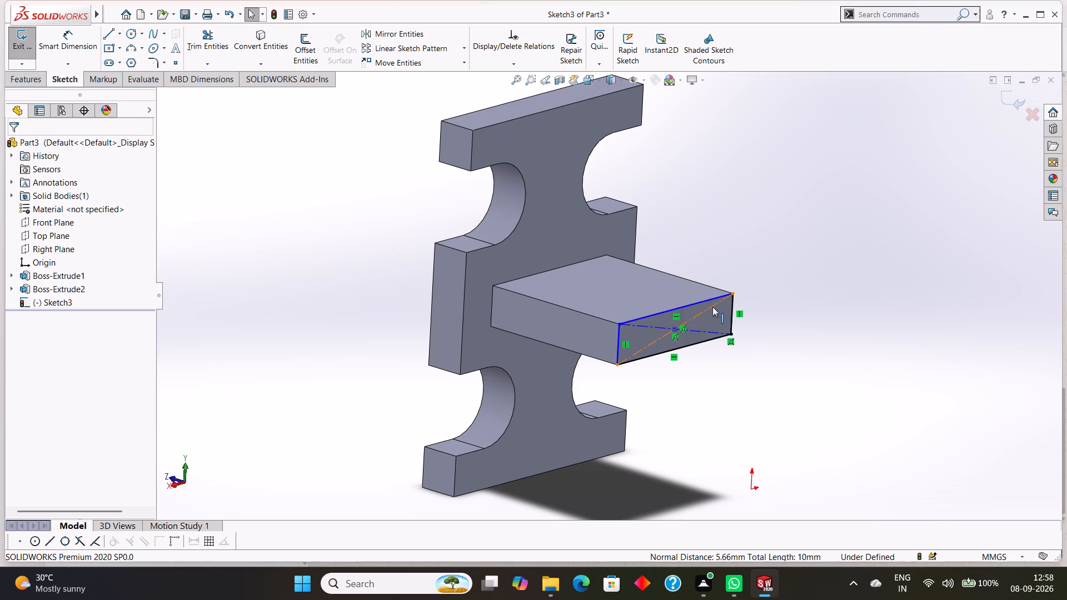
pyautogui.scroll(-1, 846, 355)
pyautogui.moveTo(846, 355); pyautogui.dragTo(804, 359, button='middle')
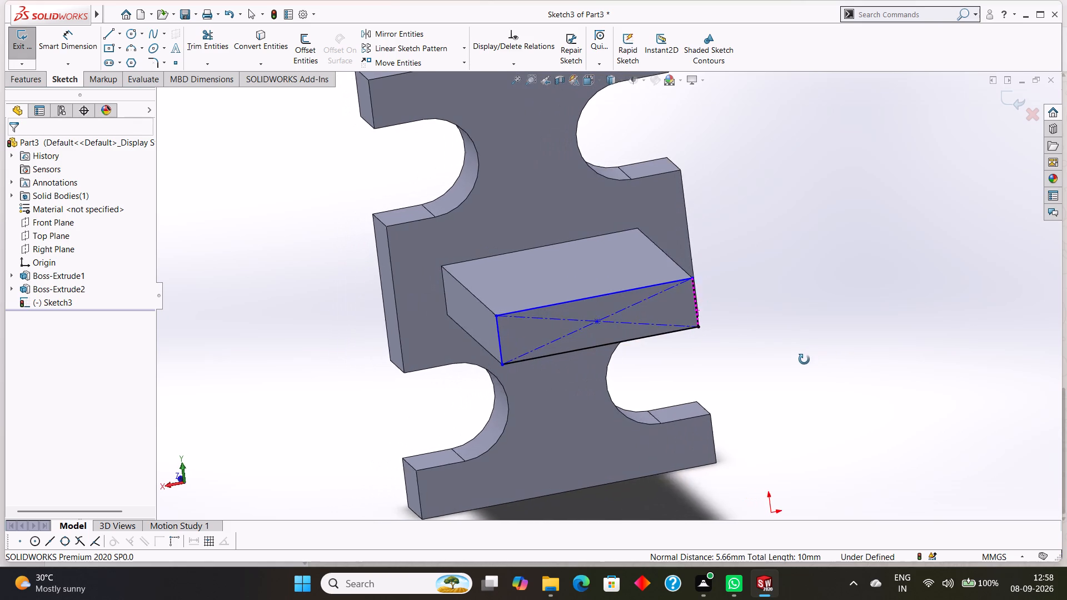
pyautogui.moveTo(804, 359); pyautogui.dragTo(789, 336, button='middle')
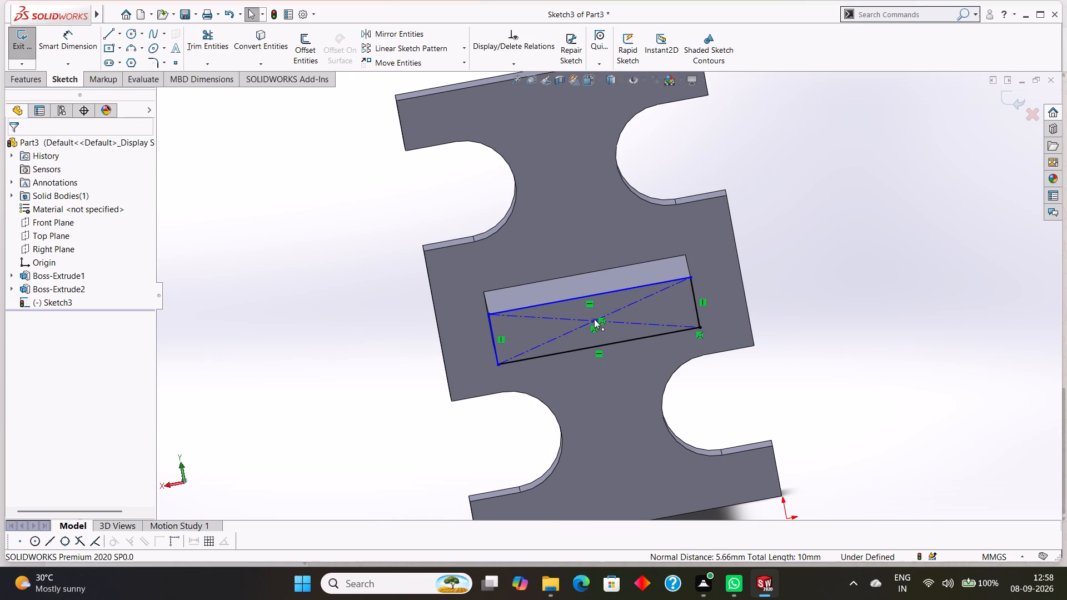
pyautogui.click(594, 319)
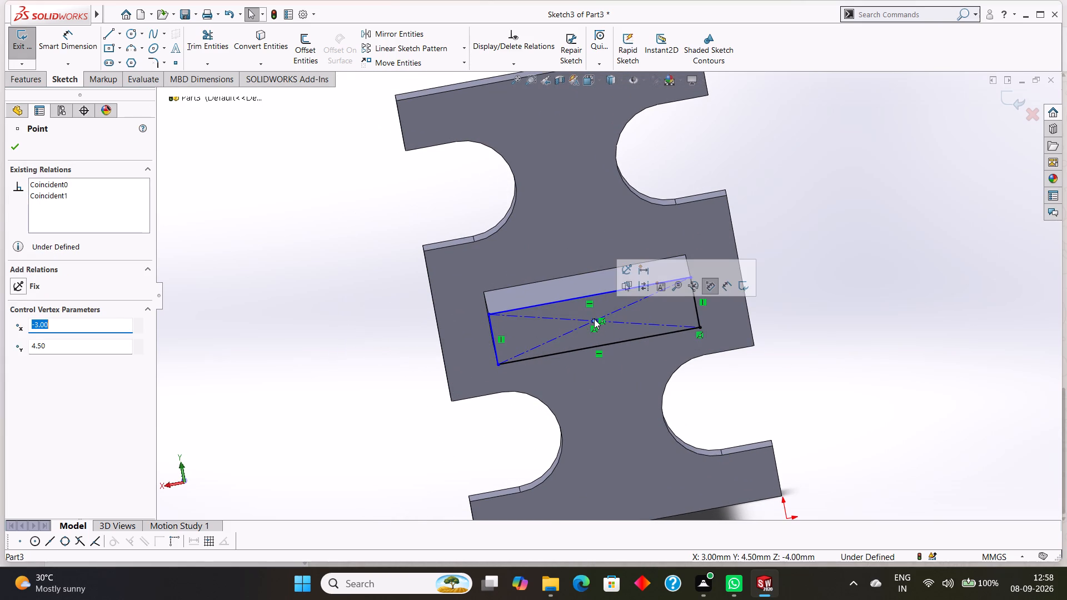
pyautogui.click(32, 283)
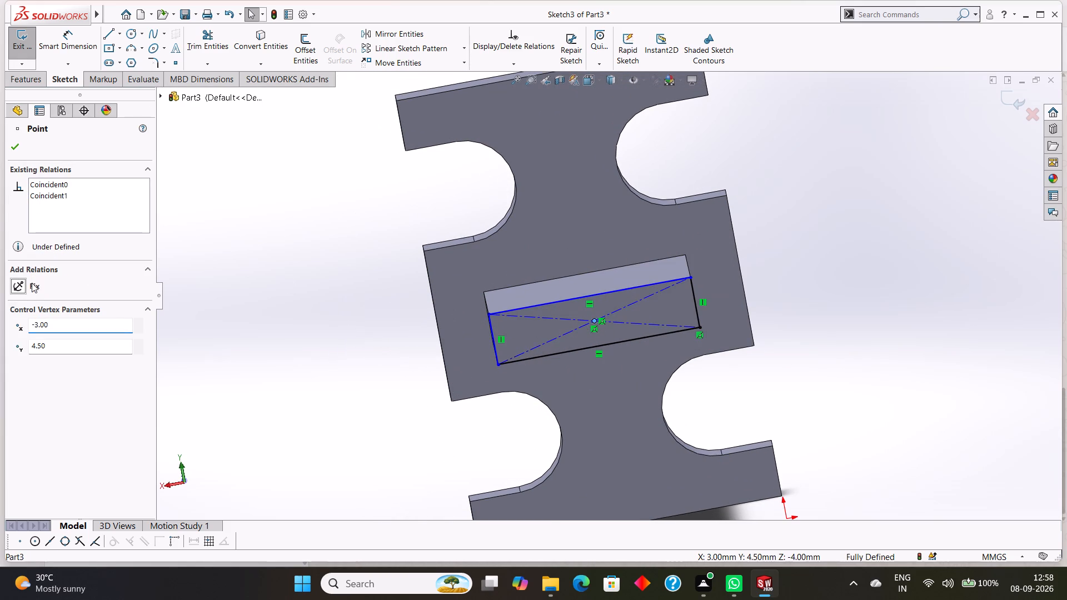
pyautogui.scroll(2, 777, 340)
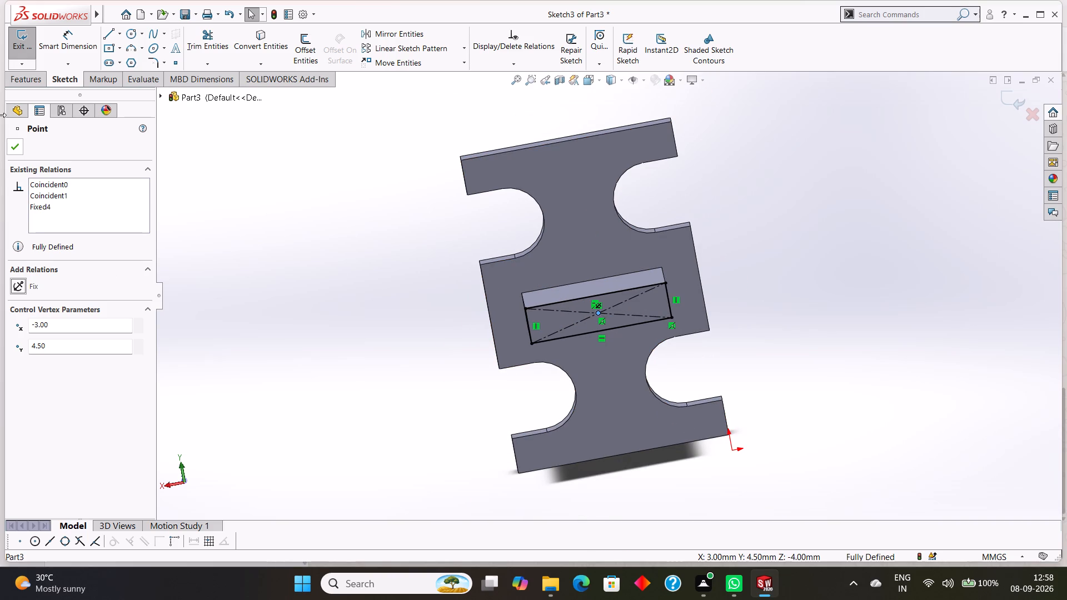
pyautogui.click(12, 145)
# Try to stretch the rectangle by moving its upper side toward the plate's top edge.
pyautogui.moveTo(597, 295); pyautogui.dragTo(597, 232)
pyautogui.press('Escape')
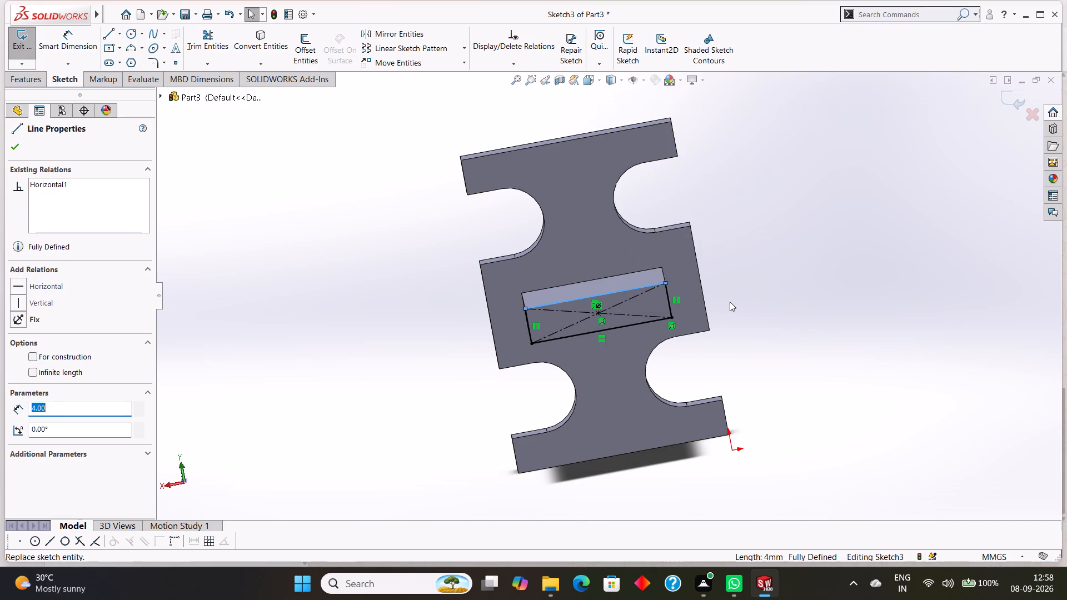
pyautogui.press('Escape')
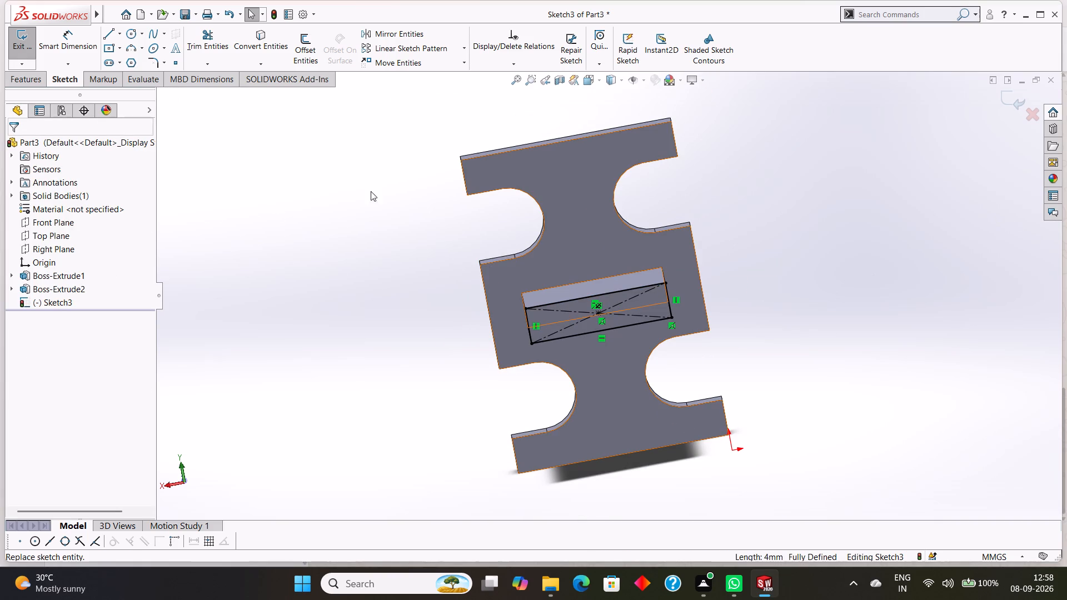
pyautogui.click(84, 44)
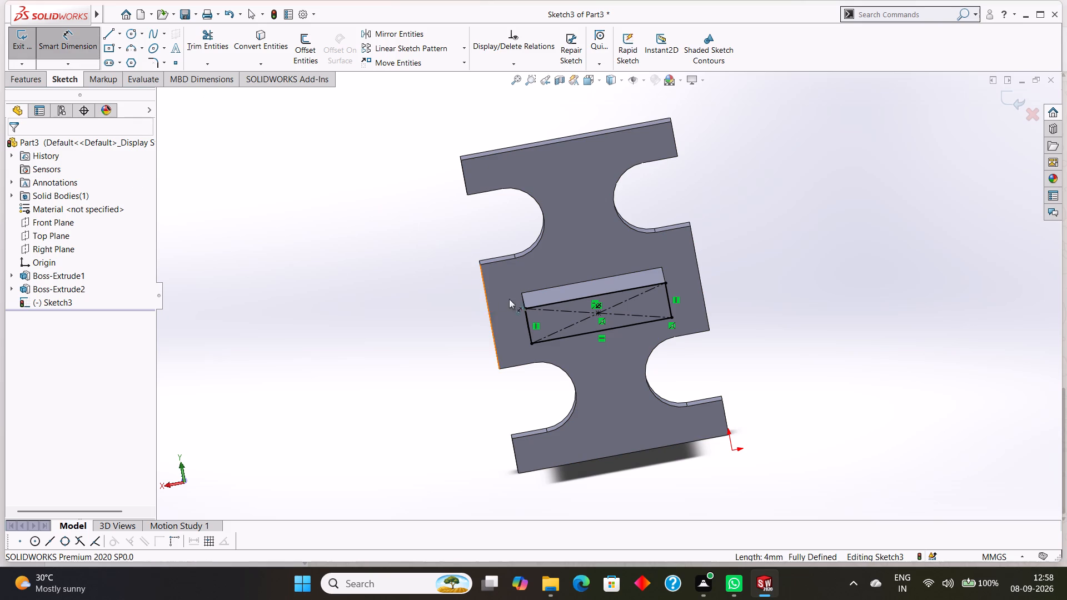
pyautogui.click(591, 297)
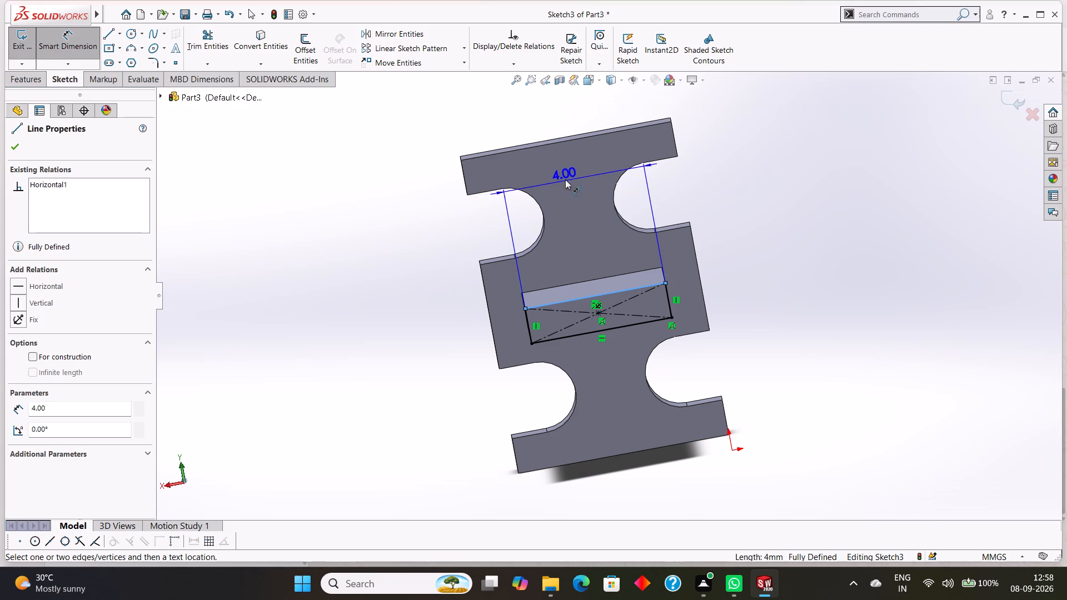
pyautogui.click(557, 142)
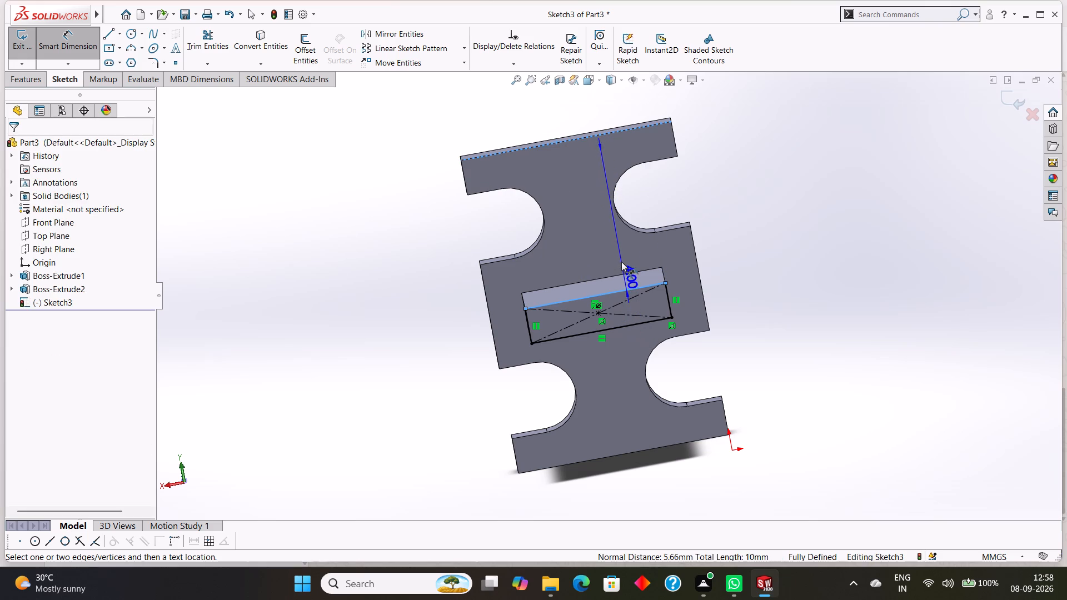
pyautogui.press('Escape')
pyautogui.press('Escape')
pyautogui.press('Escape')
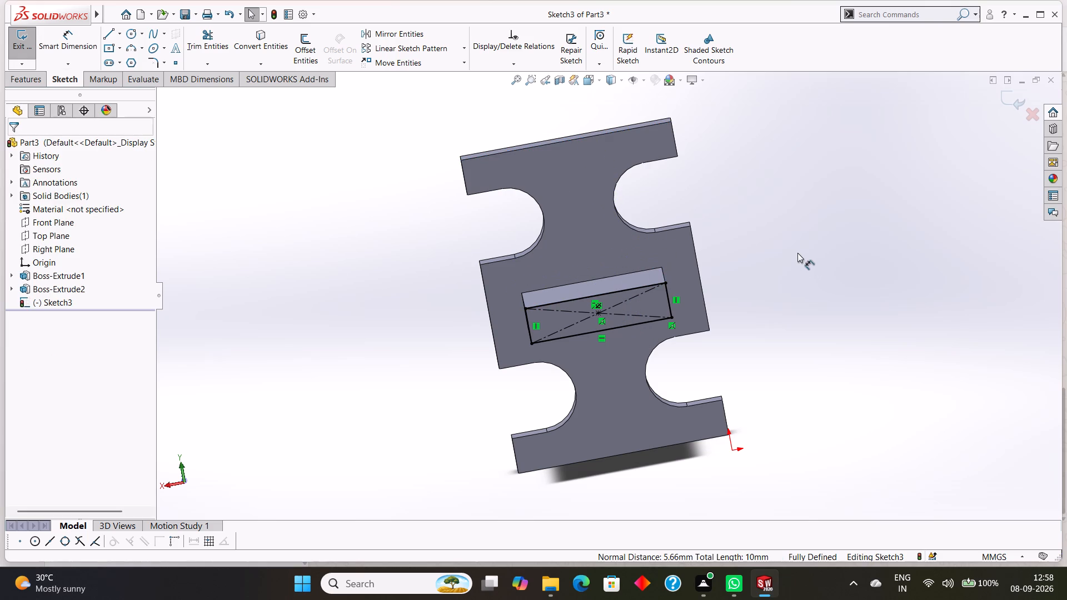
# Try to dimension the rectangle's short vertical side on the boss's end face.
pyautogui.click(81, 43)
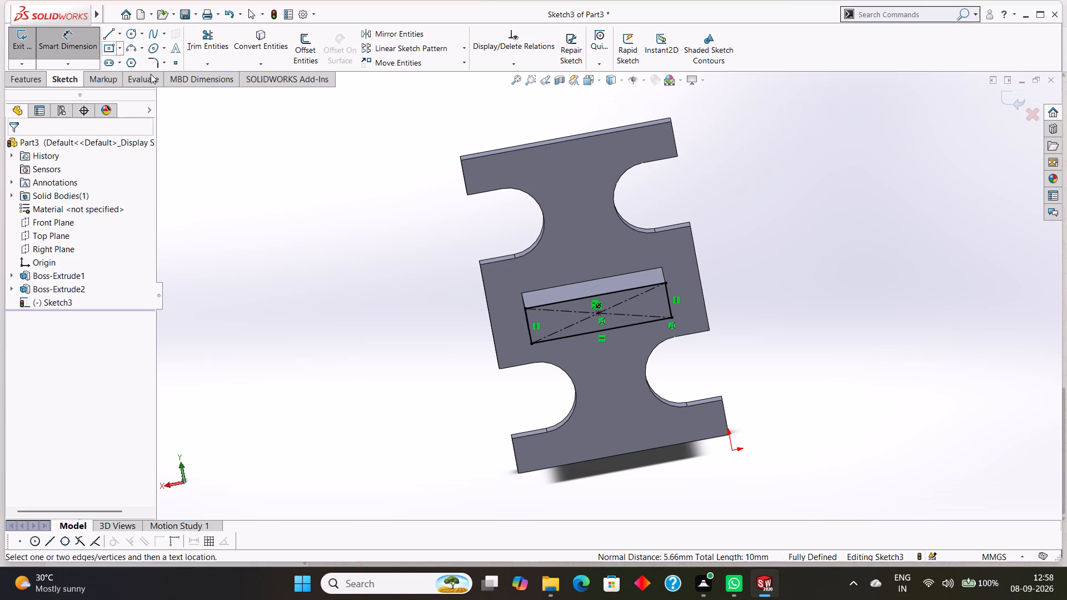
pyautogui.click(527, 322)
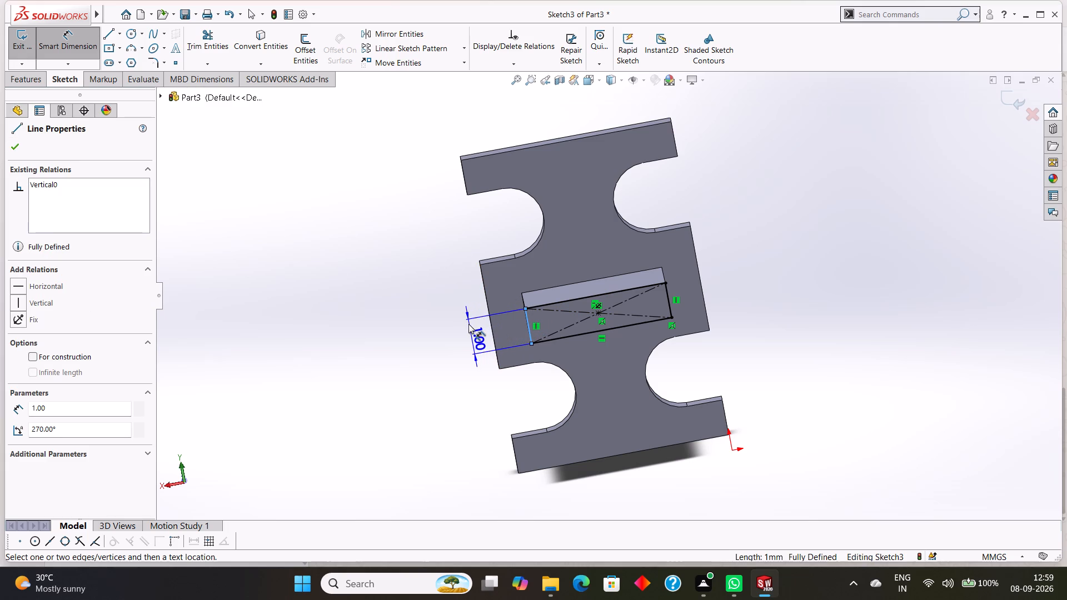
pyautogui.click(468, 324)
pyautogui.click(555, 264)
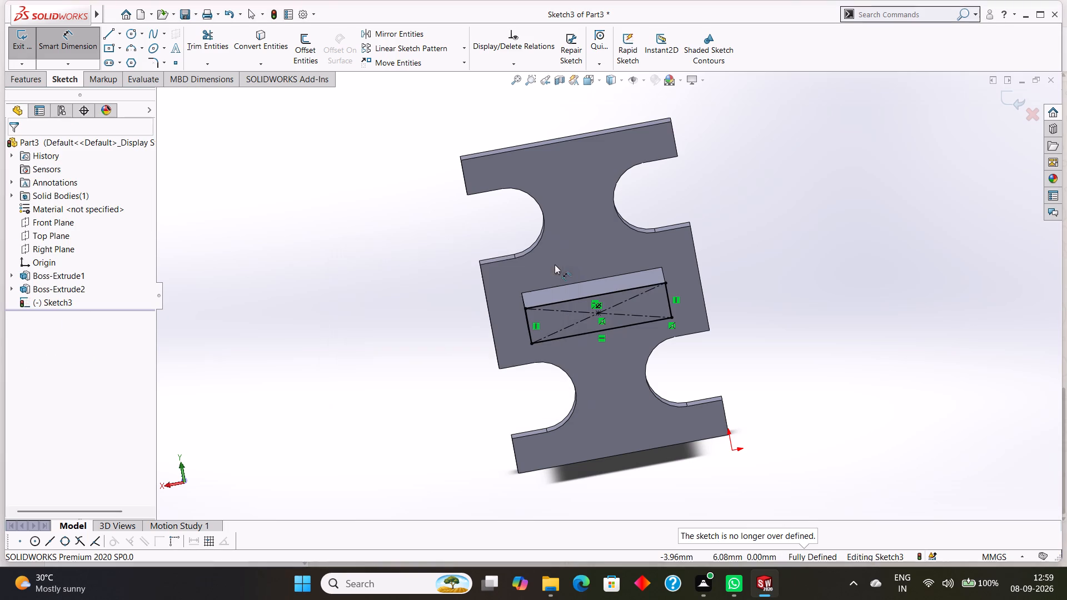
# Undo the Fix relation and the center rectangle on the boss's end face, leaving the sketch empty.
pyautogui.moveTo(821, 337); pyautogui.dragTo(809, 373, button='middle')
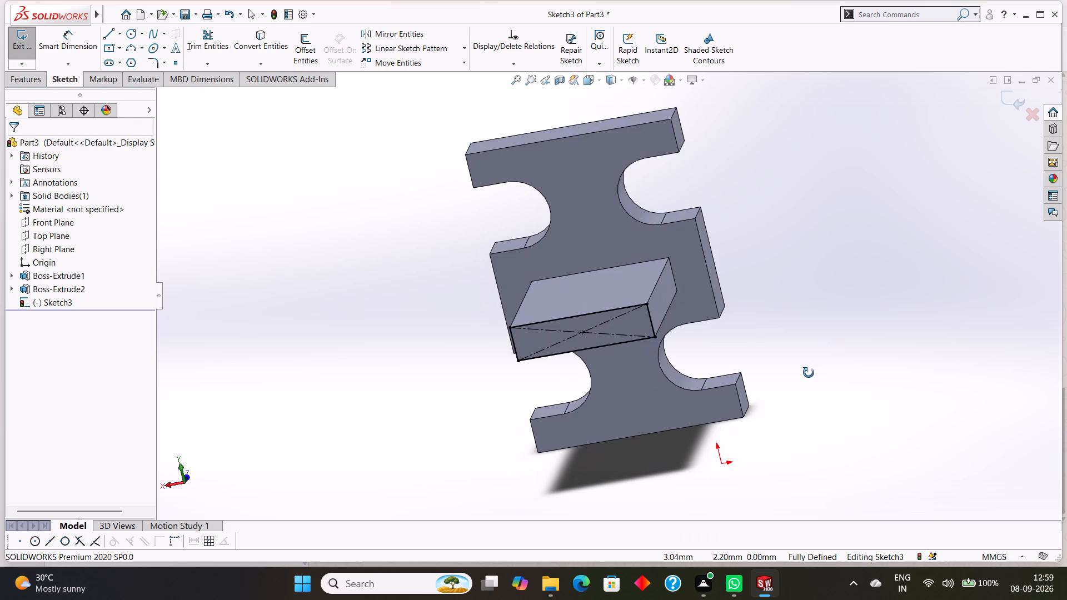
pyautogui.moveTo(809, 373); pyautogui.dragTo(812, 372, button='middle')
pyautogui.moveTo(403, 250); pyautogui.dragTo(421, 206, button='middle')
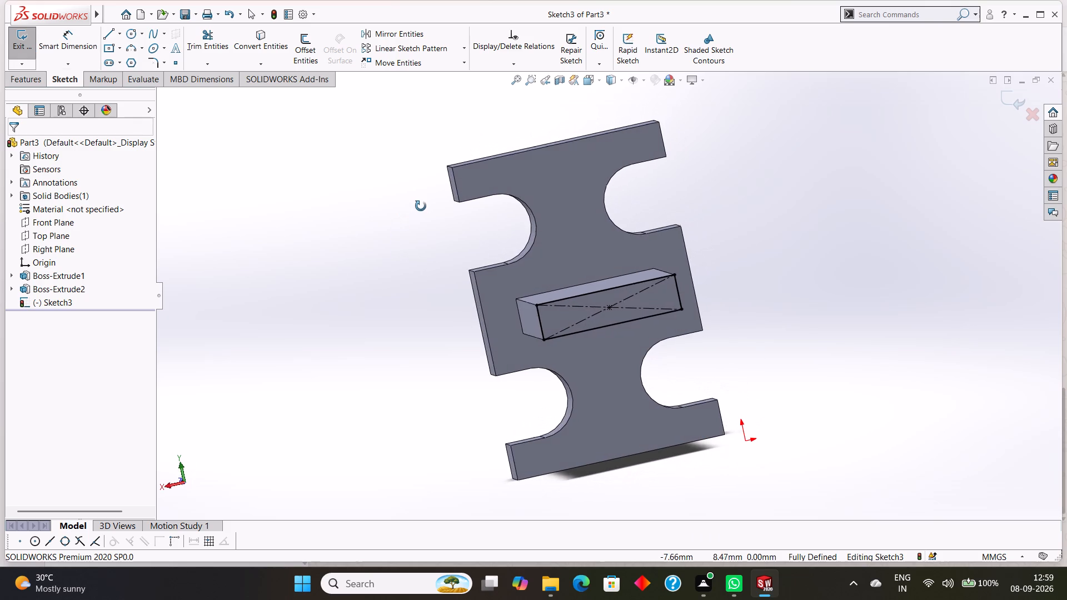
pyautogui.moveTo(421, 206); pyautogui.dragTo(423, 209, button='middle')
pyautogui.hotkey('ctrl', 'z')
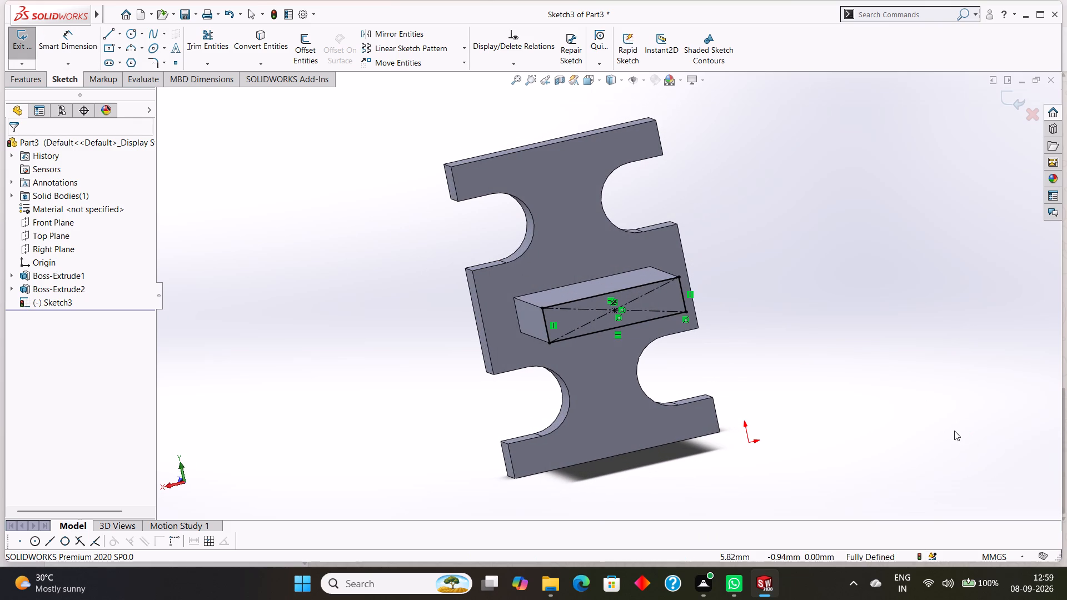
pyautogui.hotkey('ctrl', 'z')
pyautogui.hotkey('ctrl', 'z')
pyautogui.hotkey('ctrl', 'z')
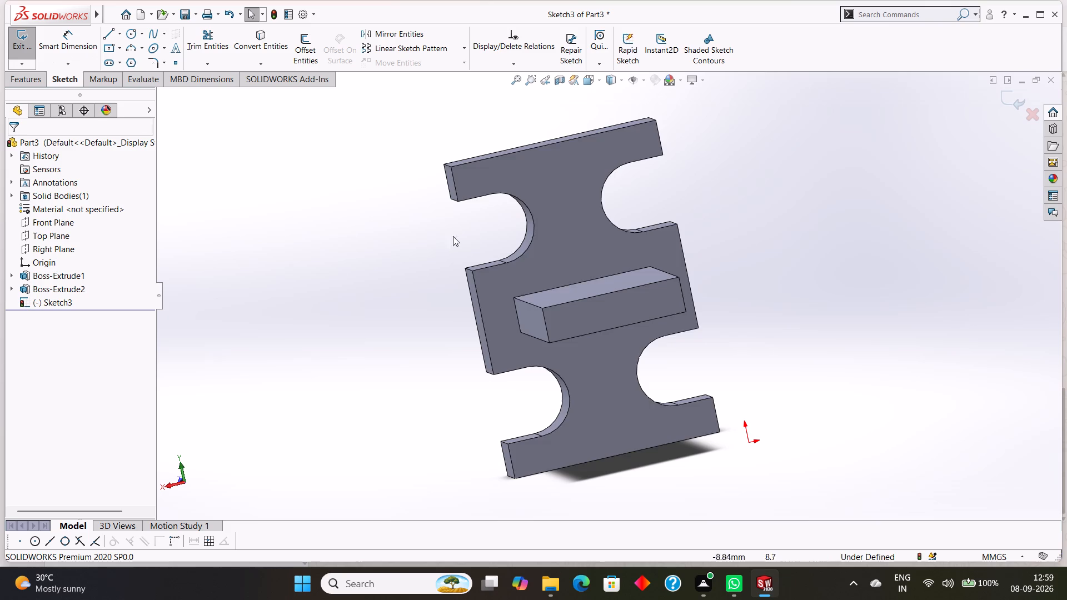
# Sketch a center rectangle 9 mm high from the middle of the boss's end face to the plate's corner at the origin.
pyautogui.click(582, 311)
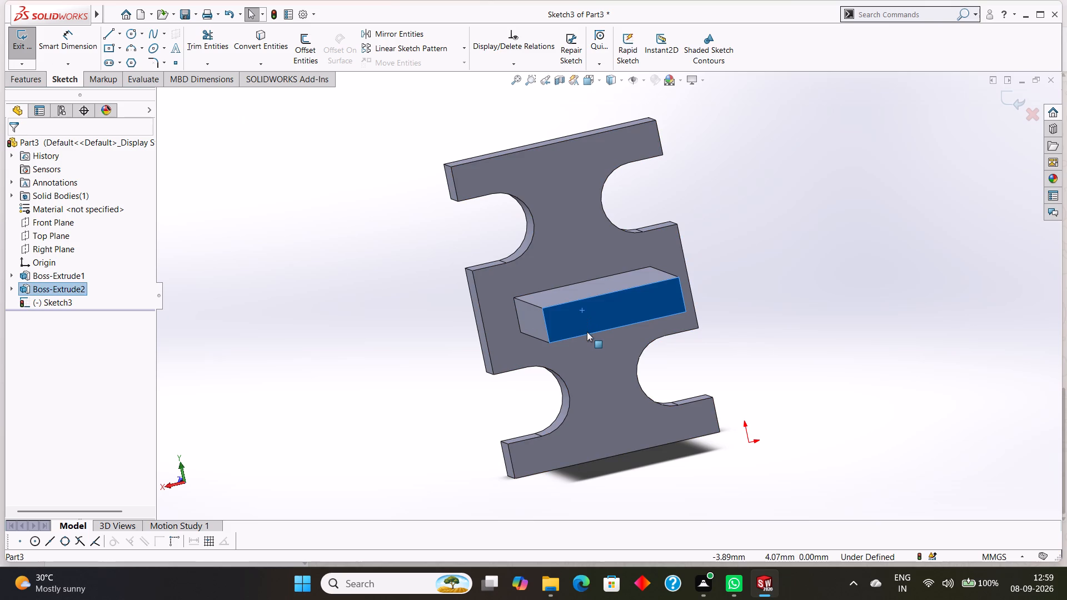
pyautogui.hotkey('ctrl', '8')
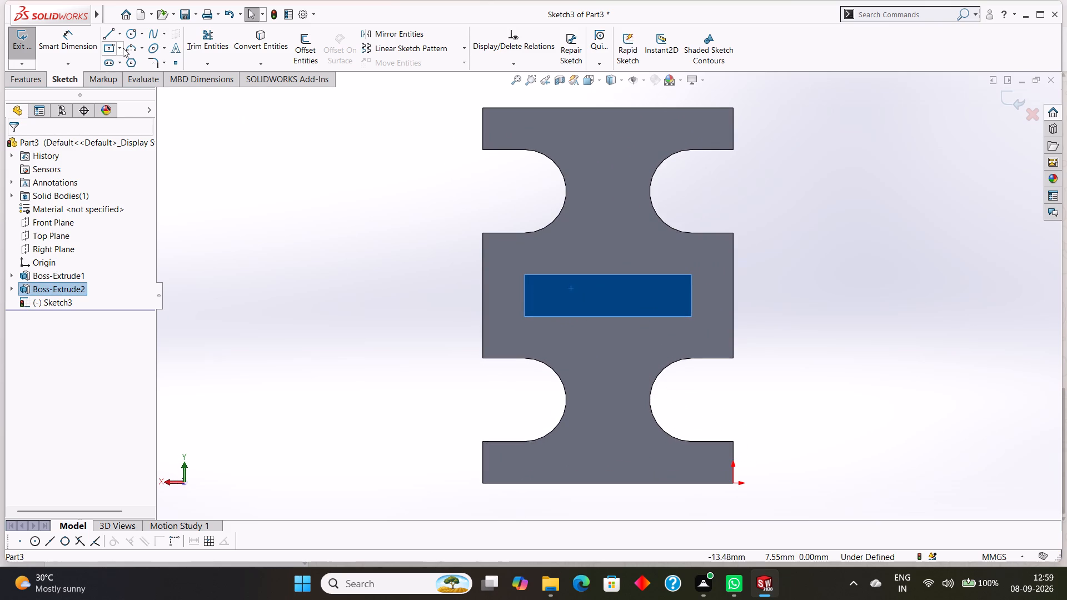
pyautogui.click(123, 48)
pyautogui.click(135, 76)
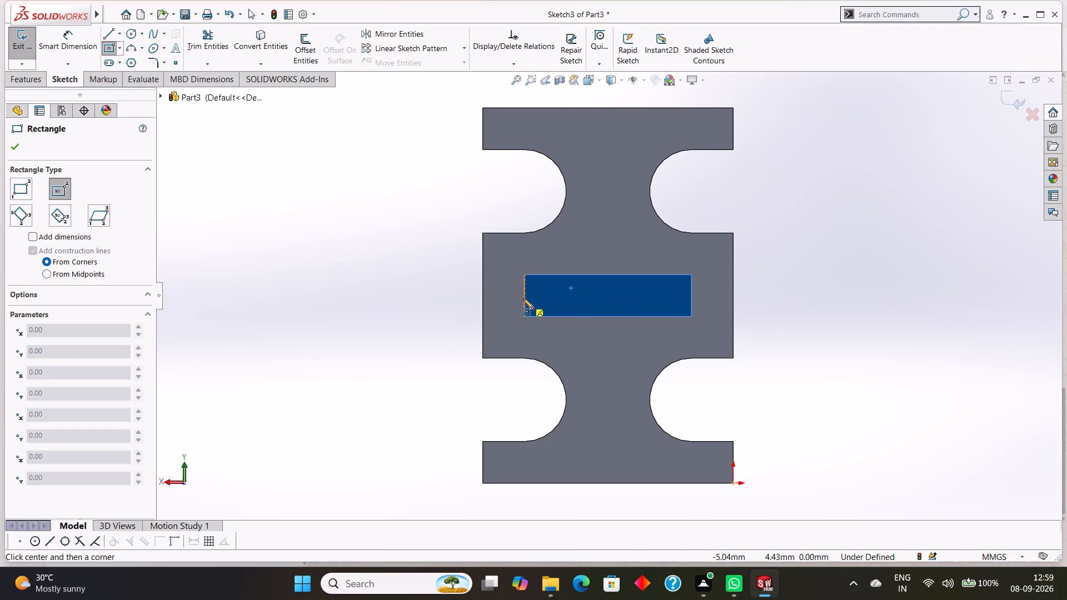
pyautogui.click(610, 297)
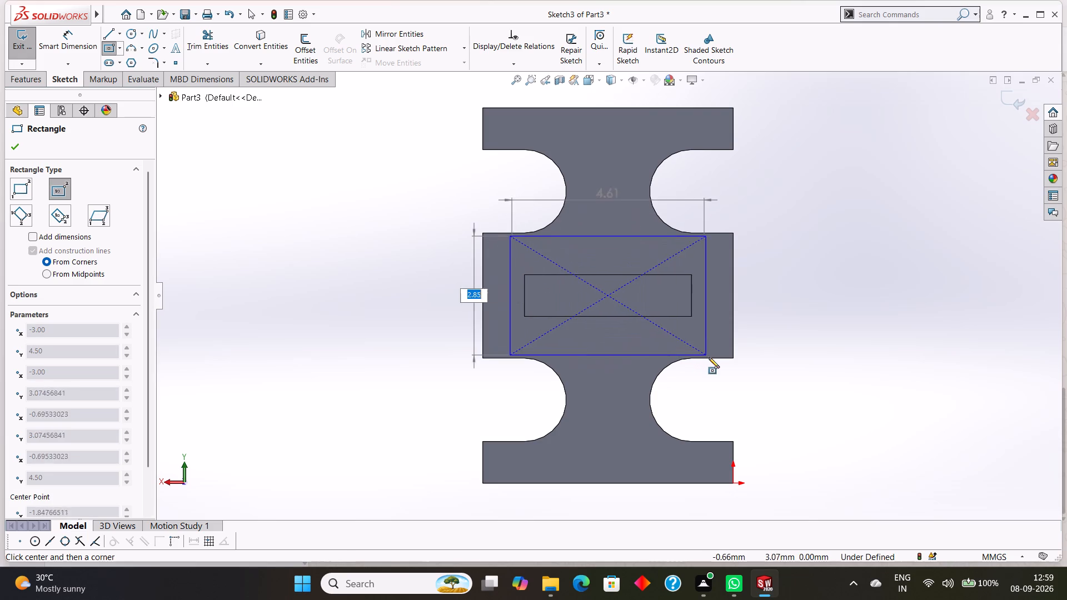
pyautogui.click(734, 482)
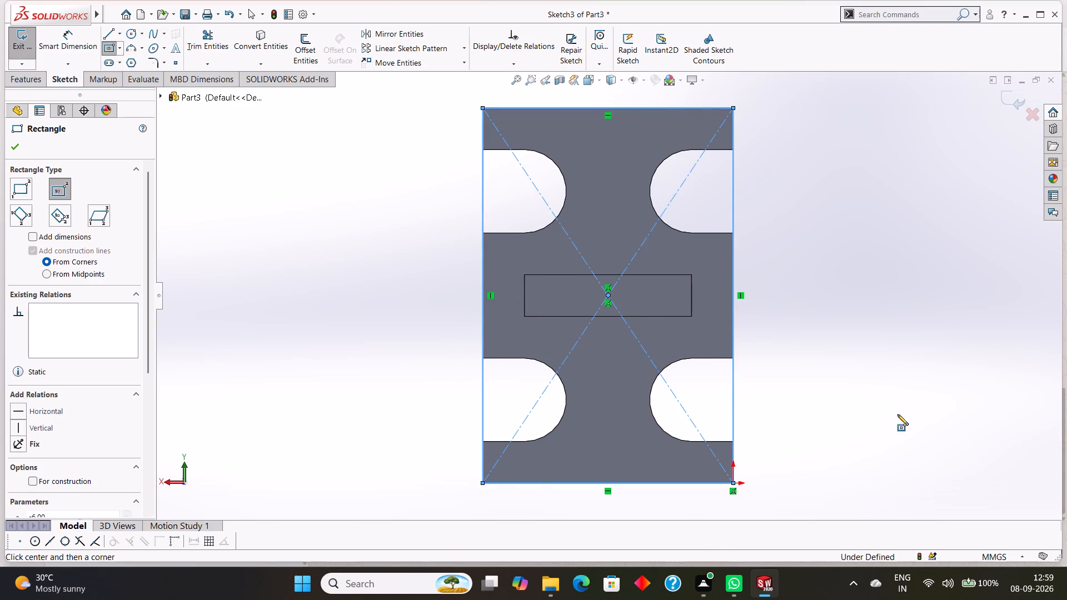
pyautogui.moveTo(900, 407); pyautogui.dragTo(943, 429, button='middle')
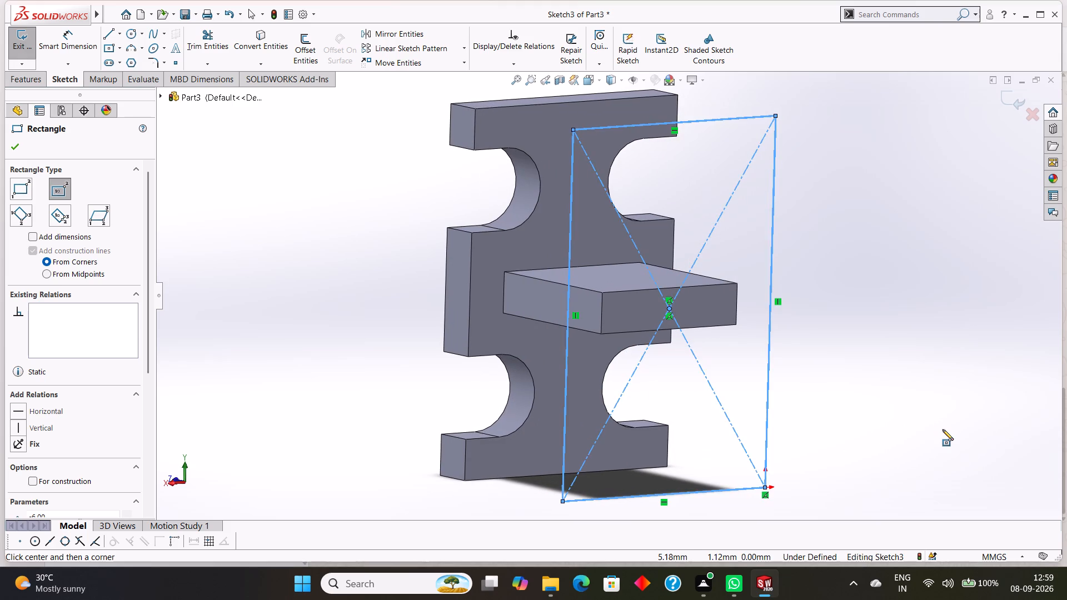
pyautogui.scroll(4, 943, 430)
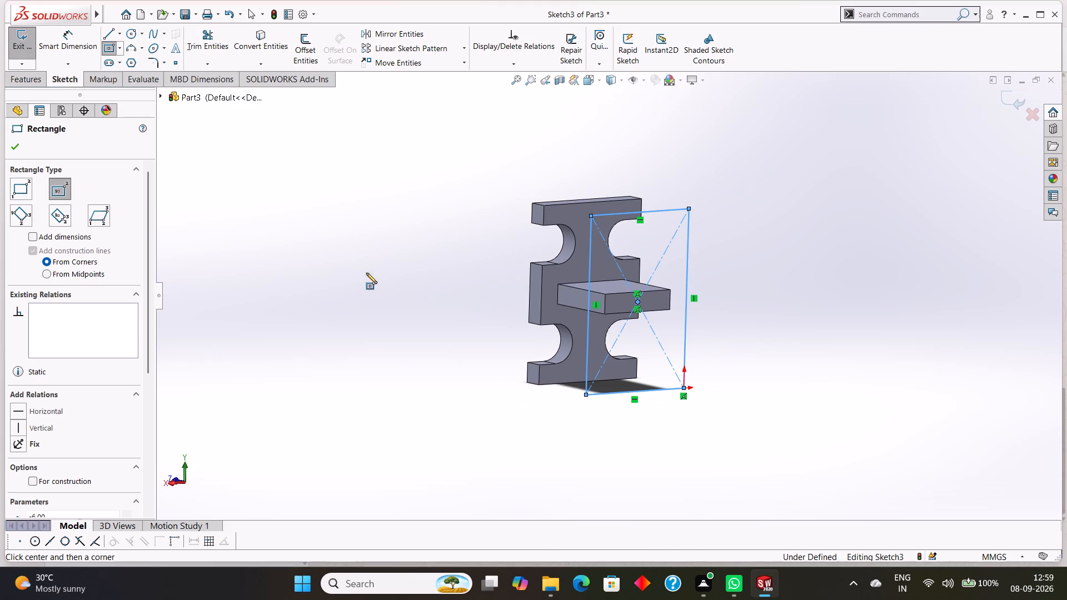
pyautogui.click(10, 148)
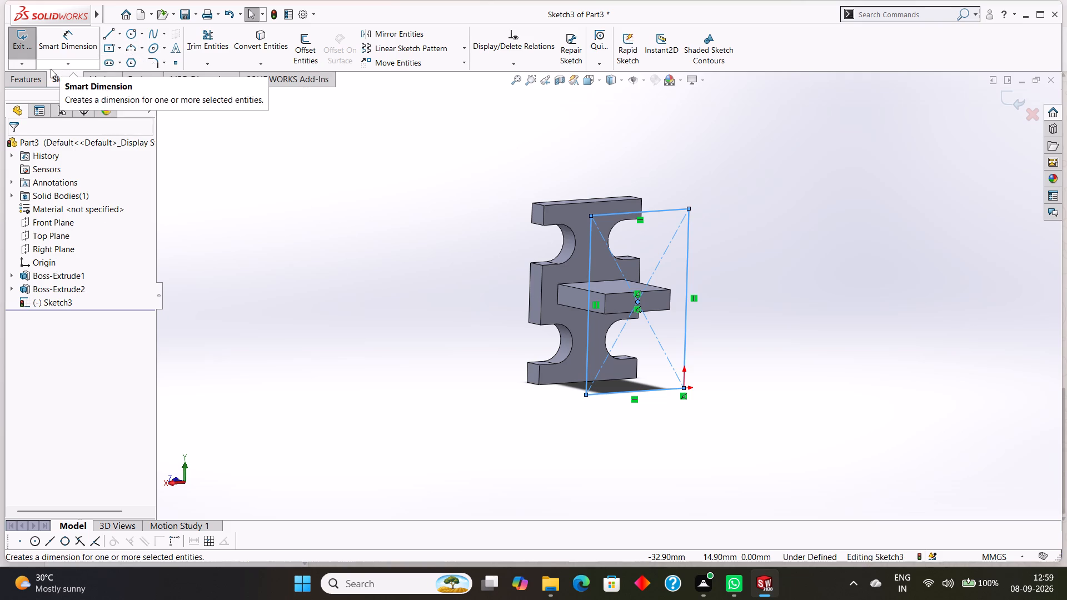
# Extrude the rectangle as a boss with a blind depth of 1 mm and merged result.
pyautogui.click(34, 81)
pyautogui.click(22, 54)
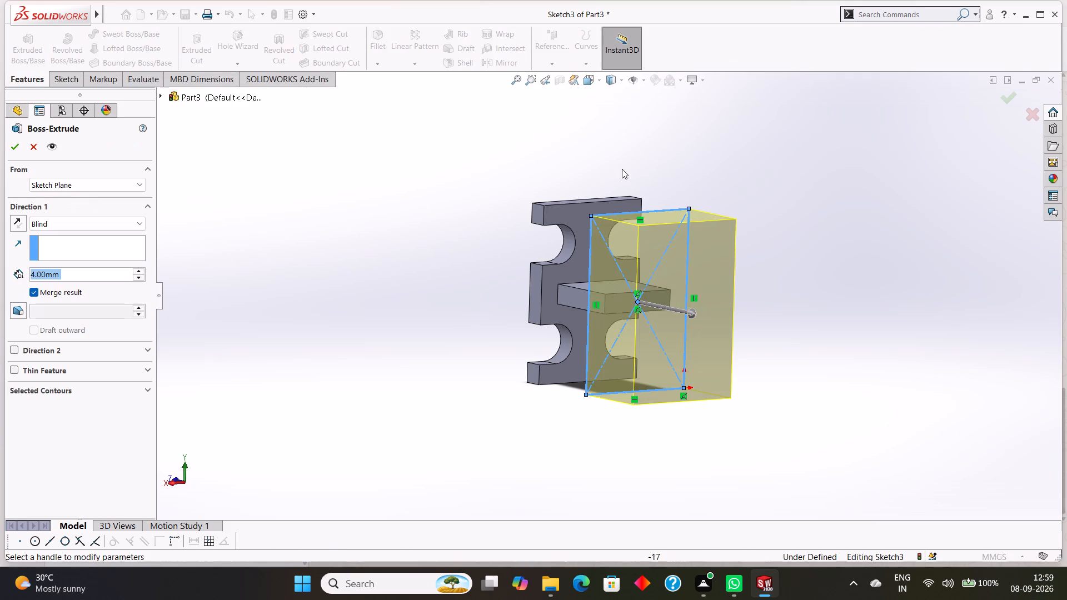
pyautogui.press('1')
pyautogui.press('Return')
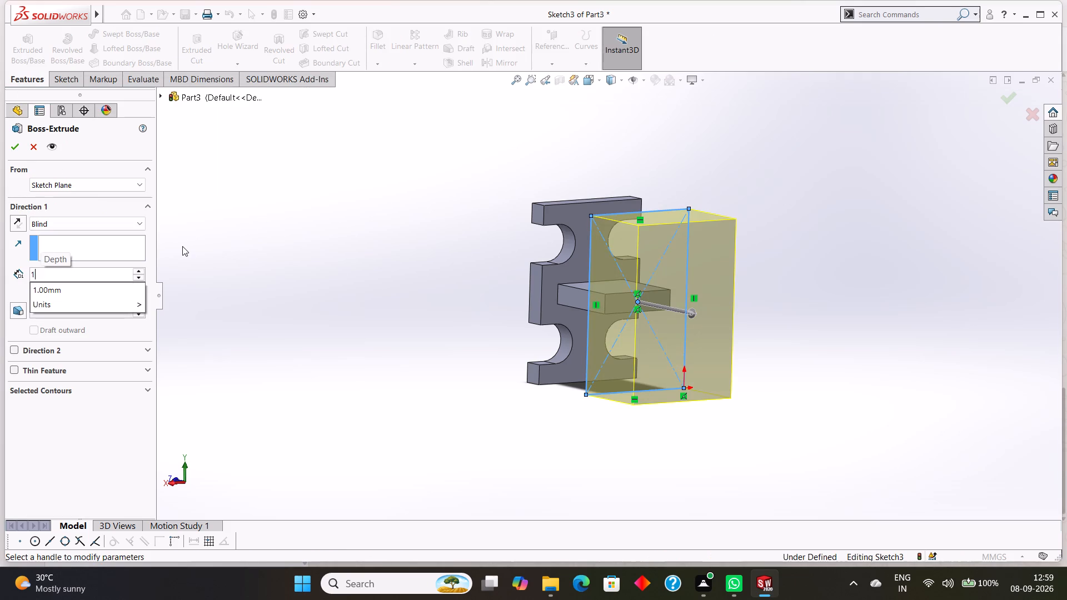
pyautogui.click(9, 153)
pyautogui.click(880, 284)
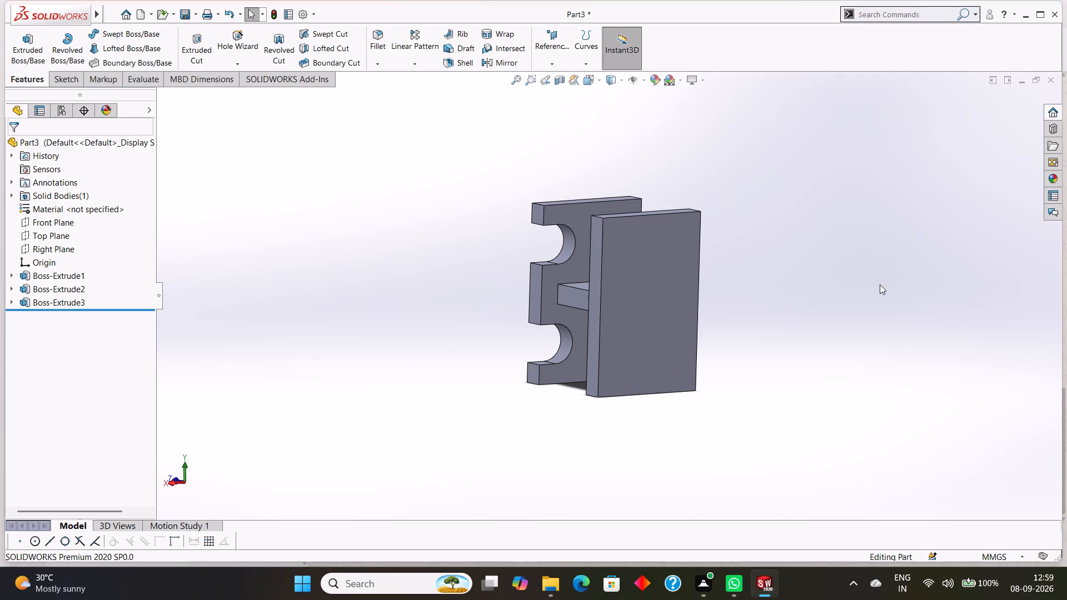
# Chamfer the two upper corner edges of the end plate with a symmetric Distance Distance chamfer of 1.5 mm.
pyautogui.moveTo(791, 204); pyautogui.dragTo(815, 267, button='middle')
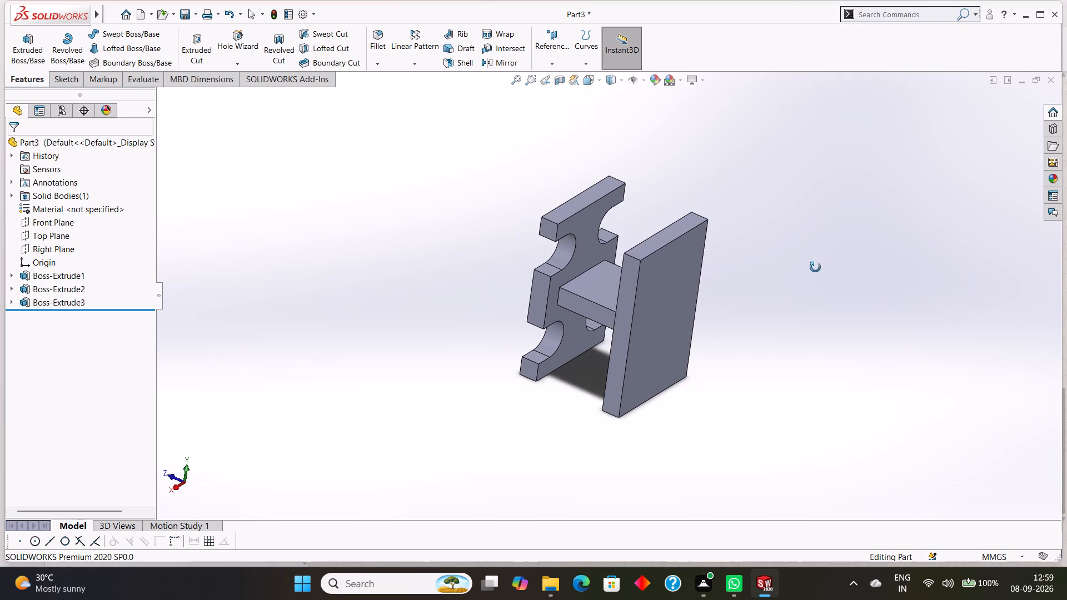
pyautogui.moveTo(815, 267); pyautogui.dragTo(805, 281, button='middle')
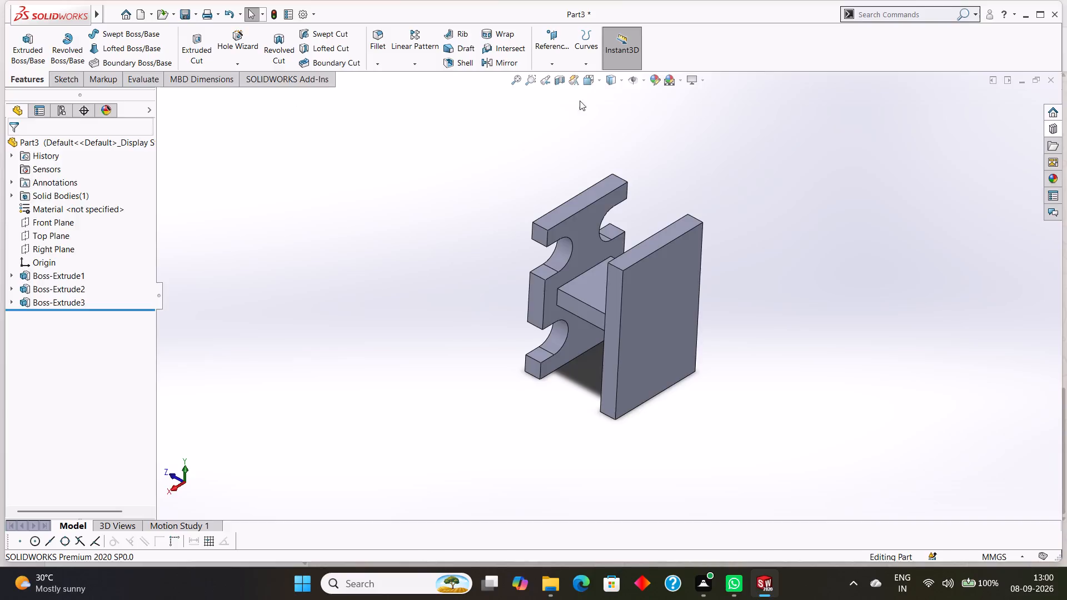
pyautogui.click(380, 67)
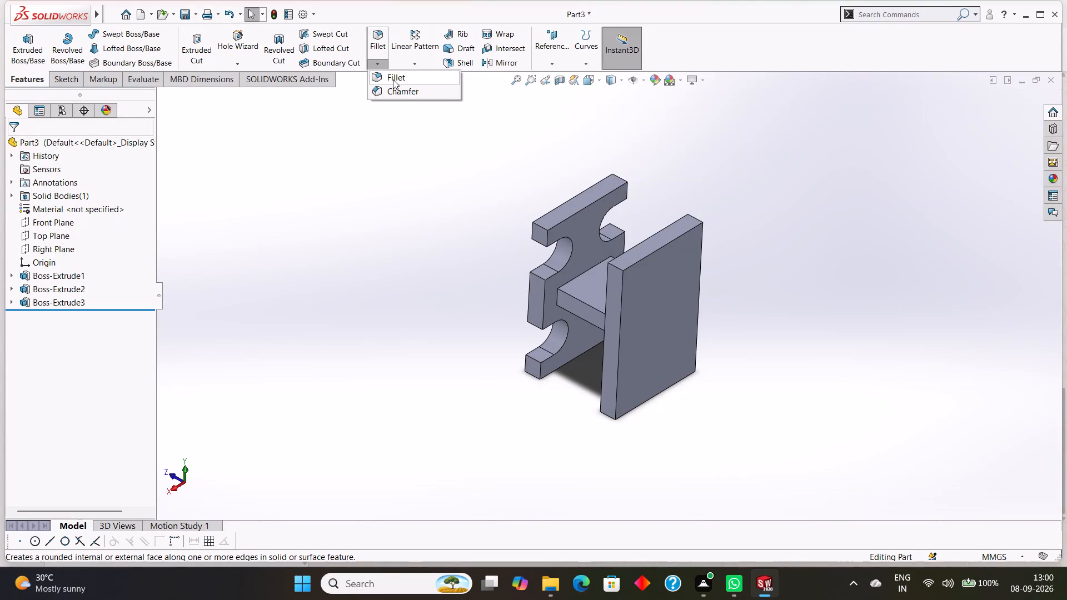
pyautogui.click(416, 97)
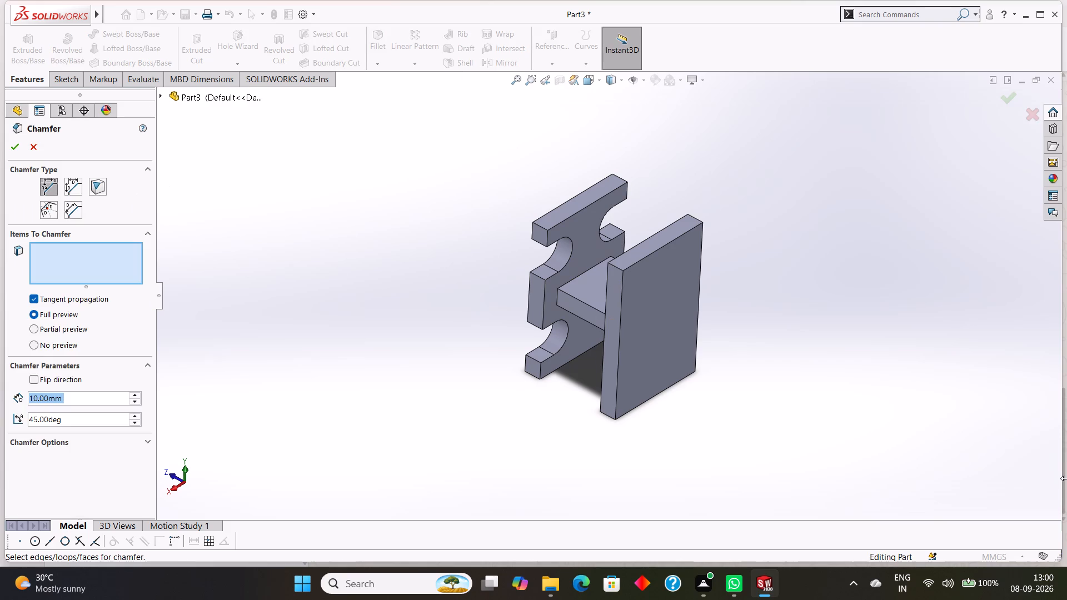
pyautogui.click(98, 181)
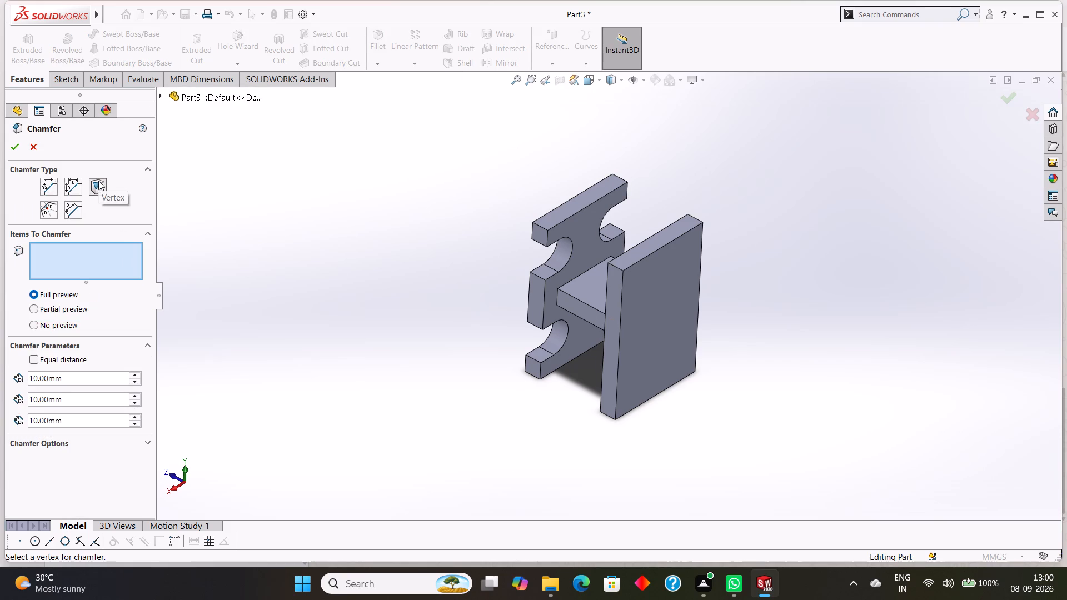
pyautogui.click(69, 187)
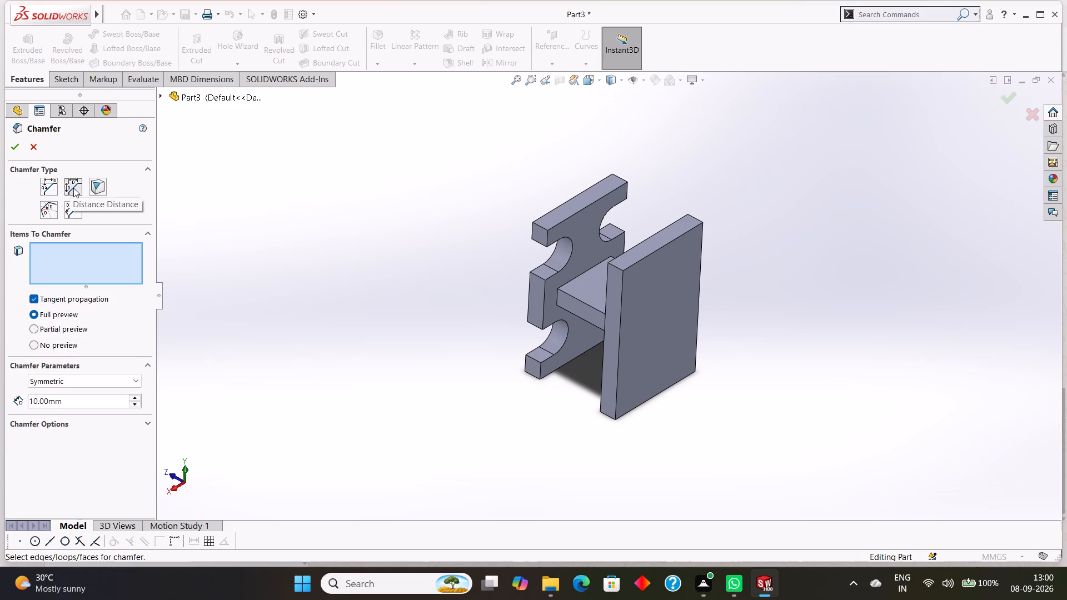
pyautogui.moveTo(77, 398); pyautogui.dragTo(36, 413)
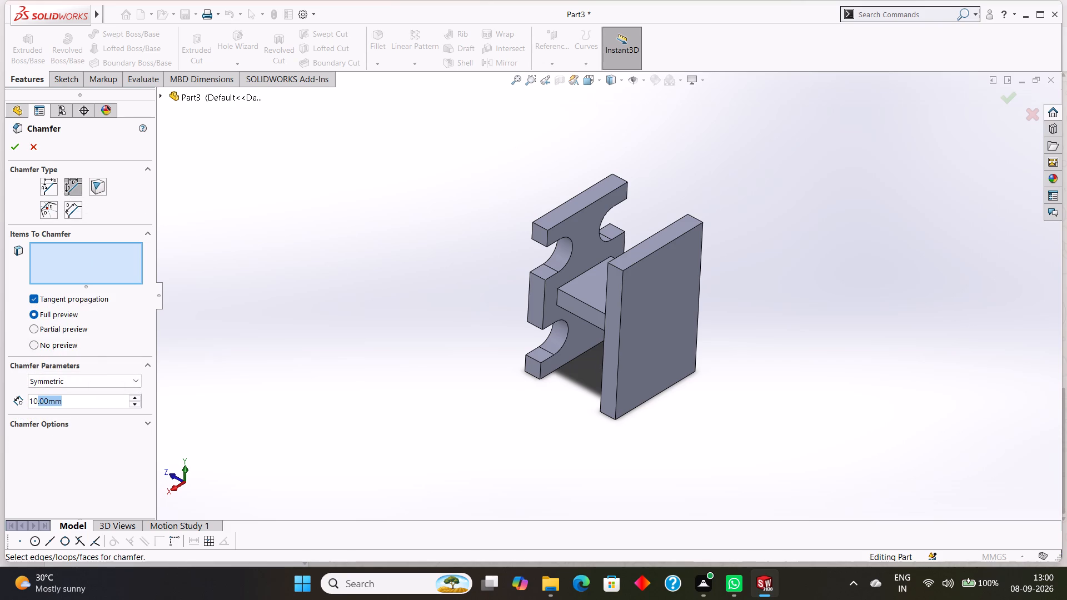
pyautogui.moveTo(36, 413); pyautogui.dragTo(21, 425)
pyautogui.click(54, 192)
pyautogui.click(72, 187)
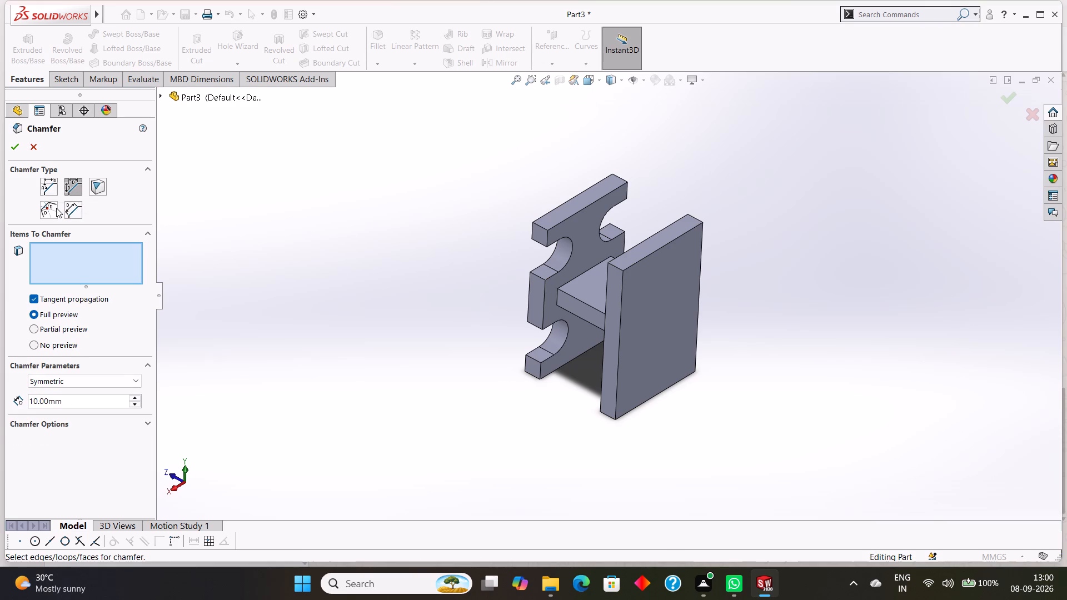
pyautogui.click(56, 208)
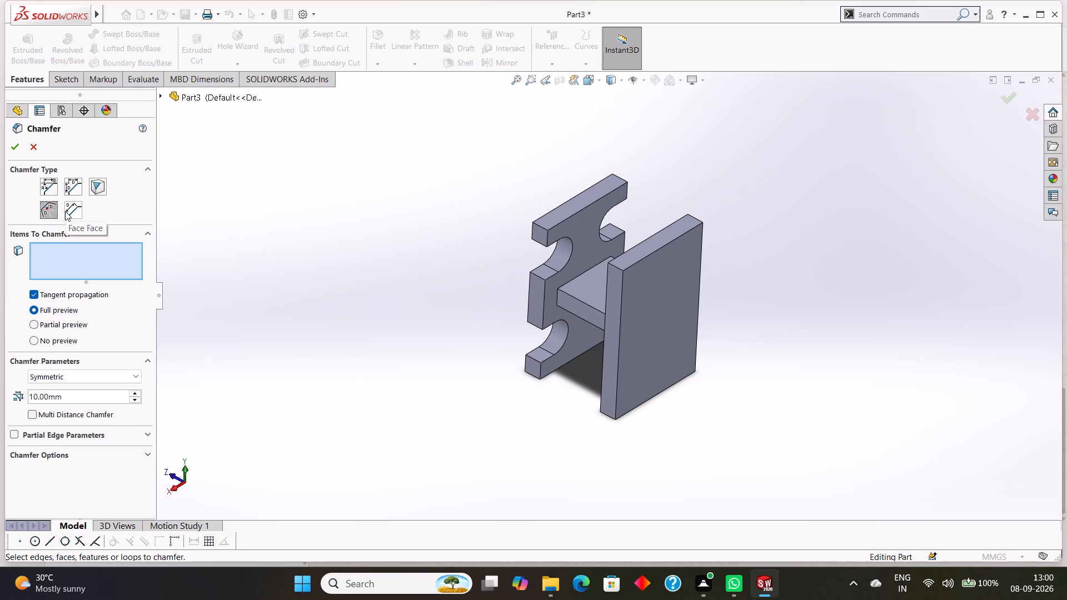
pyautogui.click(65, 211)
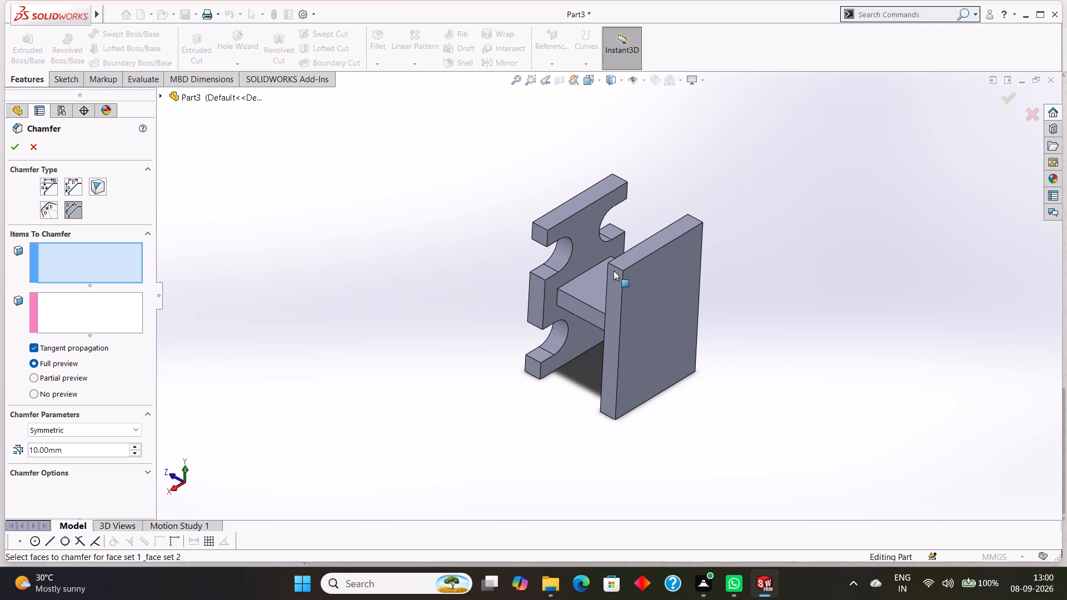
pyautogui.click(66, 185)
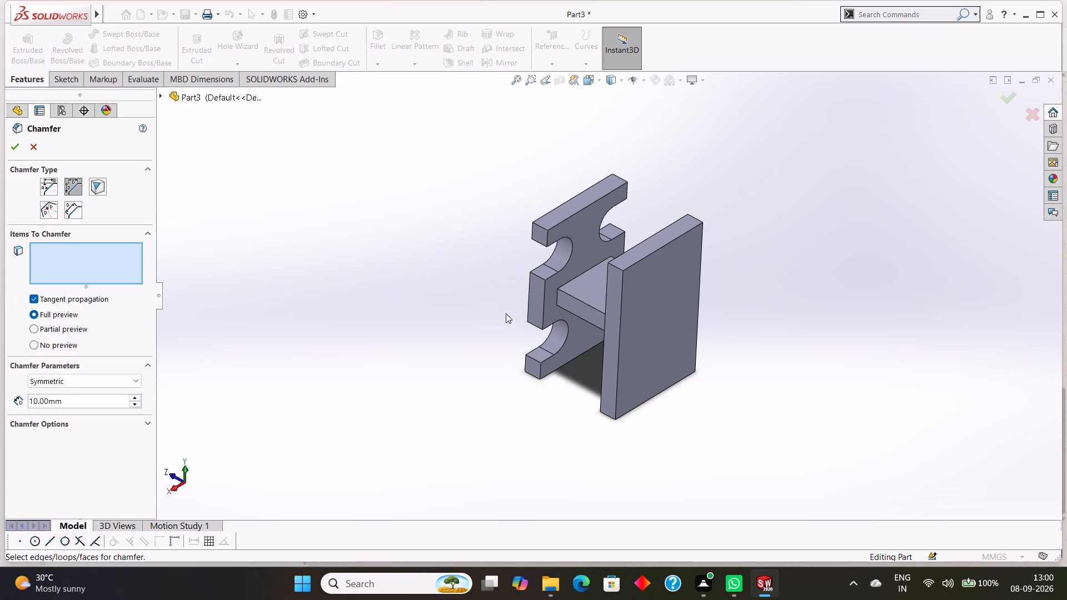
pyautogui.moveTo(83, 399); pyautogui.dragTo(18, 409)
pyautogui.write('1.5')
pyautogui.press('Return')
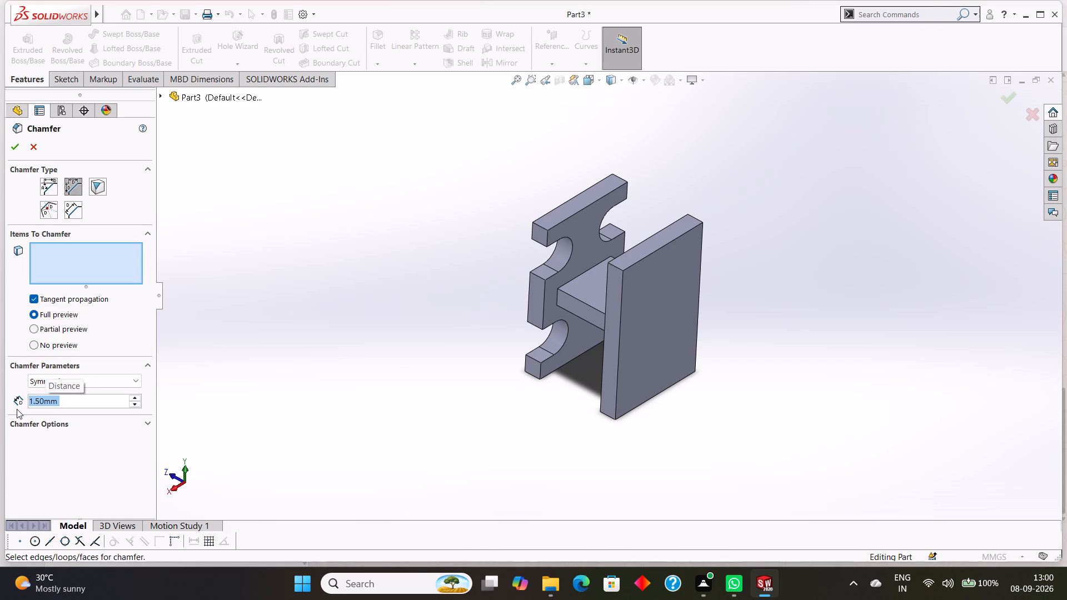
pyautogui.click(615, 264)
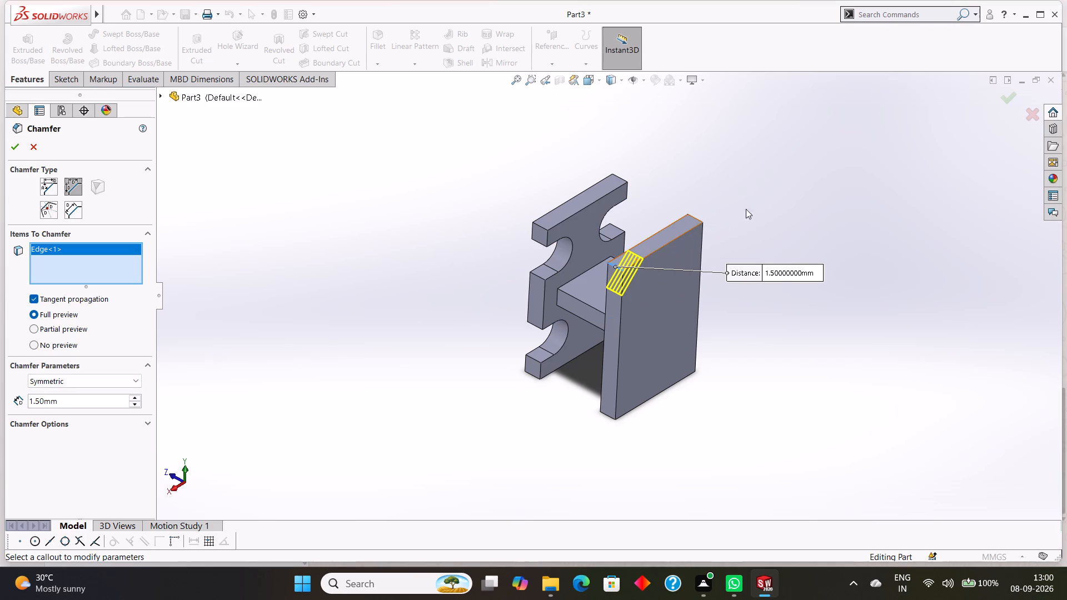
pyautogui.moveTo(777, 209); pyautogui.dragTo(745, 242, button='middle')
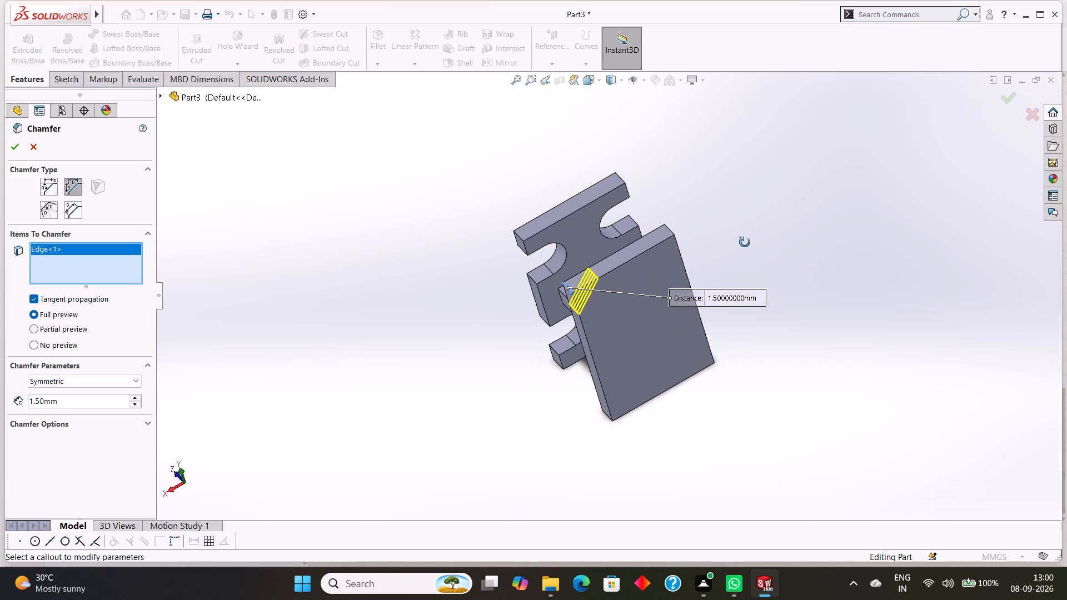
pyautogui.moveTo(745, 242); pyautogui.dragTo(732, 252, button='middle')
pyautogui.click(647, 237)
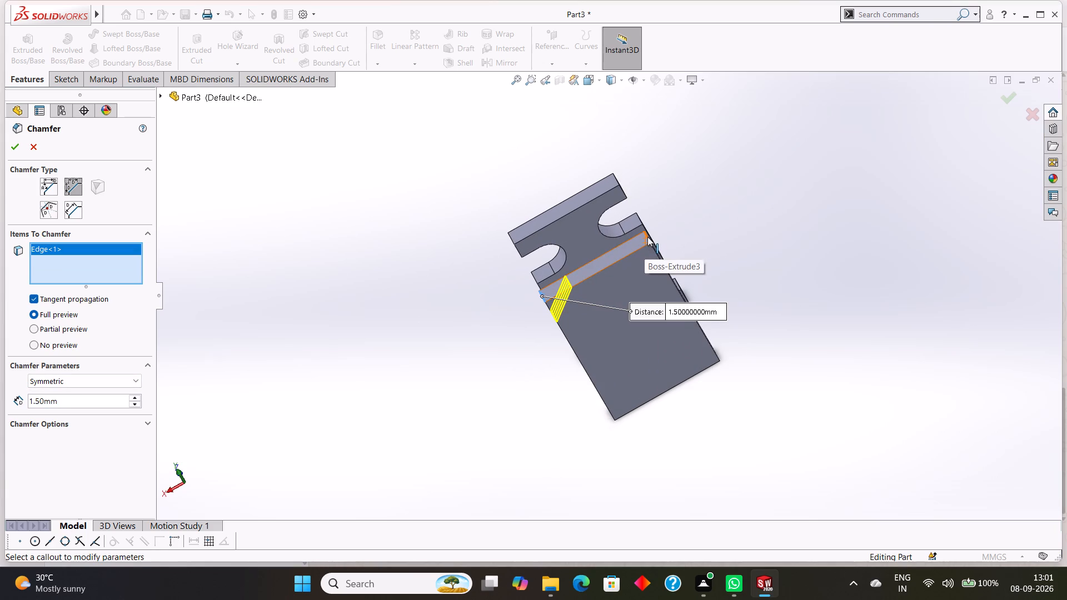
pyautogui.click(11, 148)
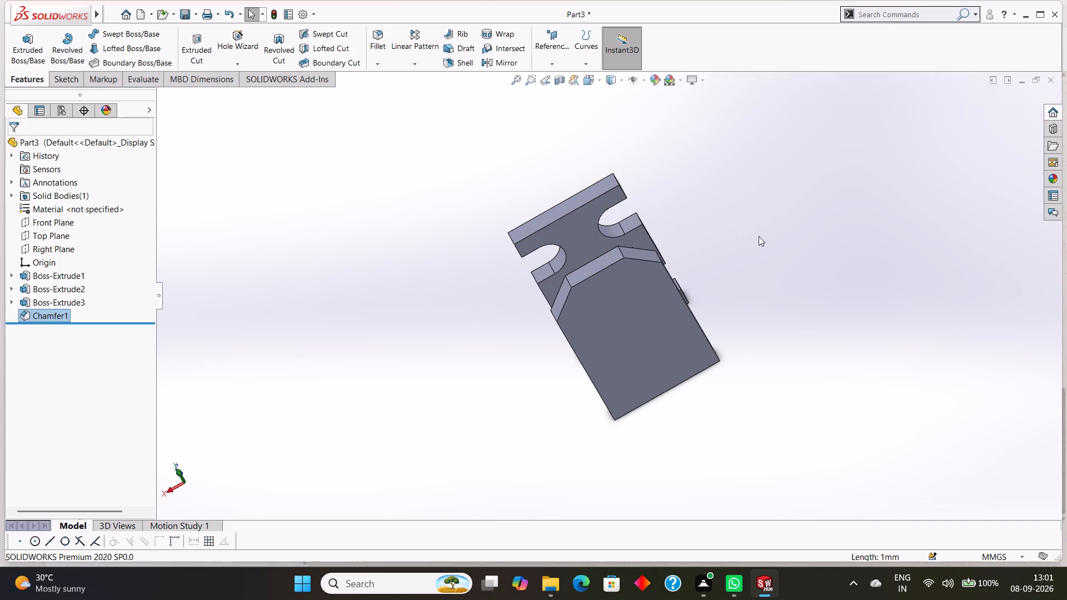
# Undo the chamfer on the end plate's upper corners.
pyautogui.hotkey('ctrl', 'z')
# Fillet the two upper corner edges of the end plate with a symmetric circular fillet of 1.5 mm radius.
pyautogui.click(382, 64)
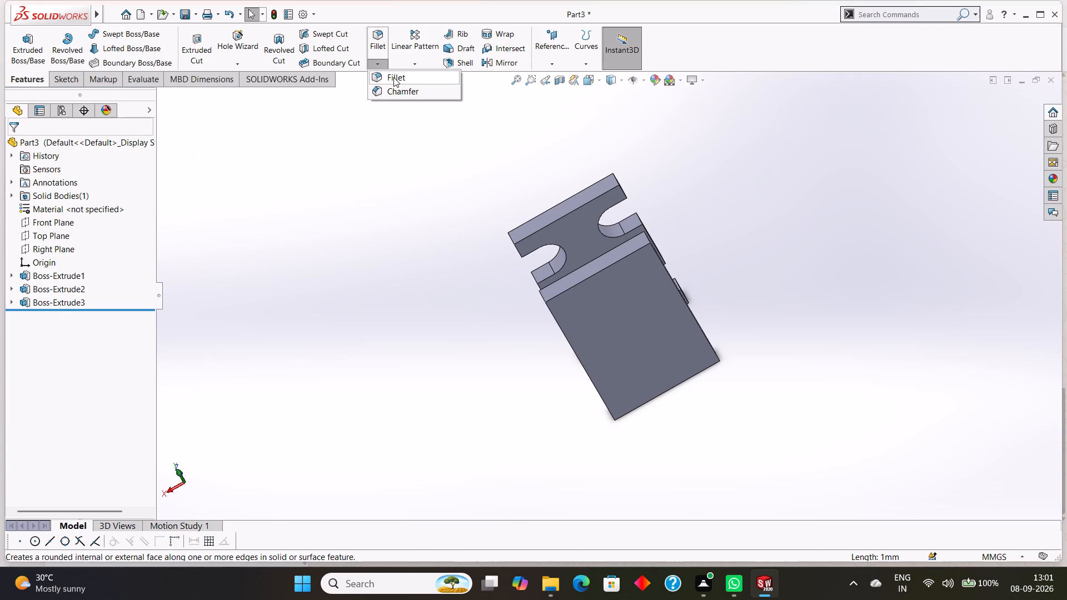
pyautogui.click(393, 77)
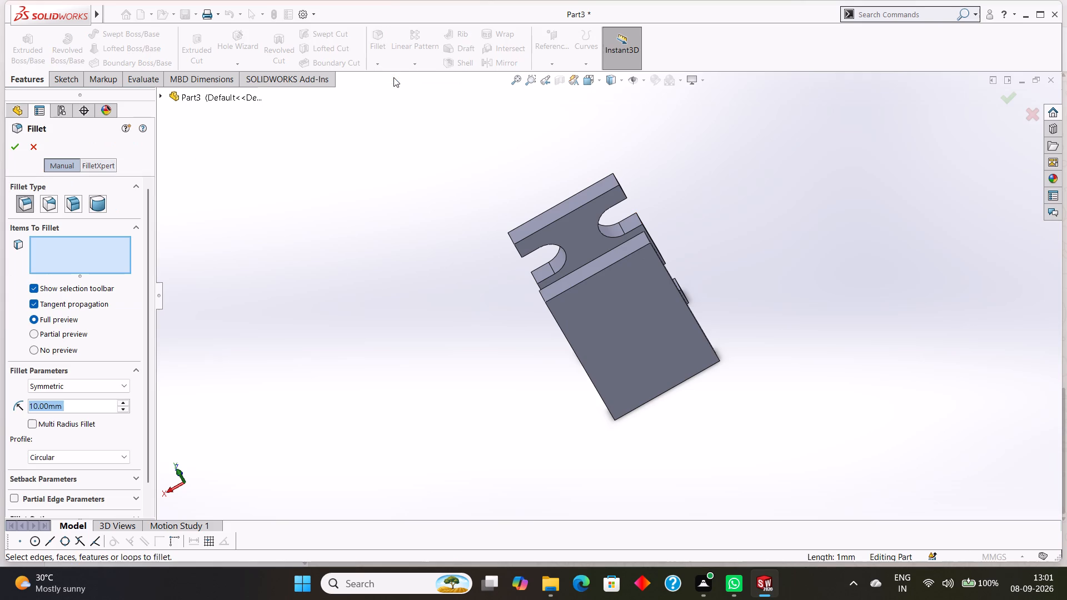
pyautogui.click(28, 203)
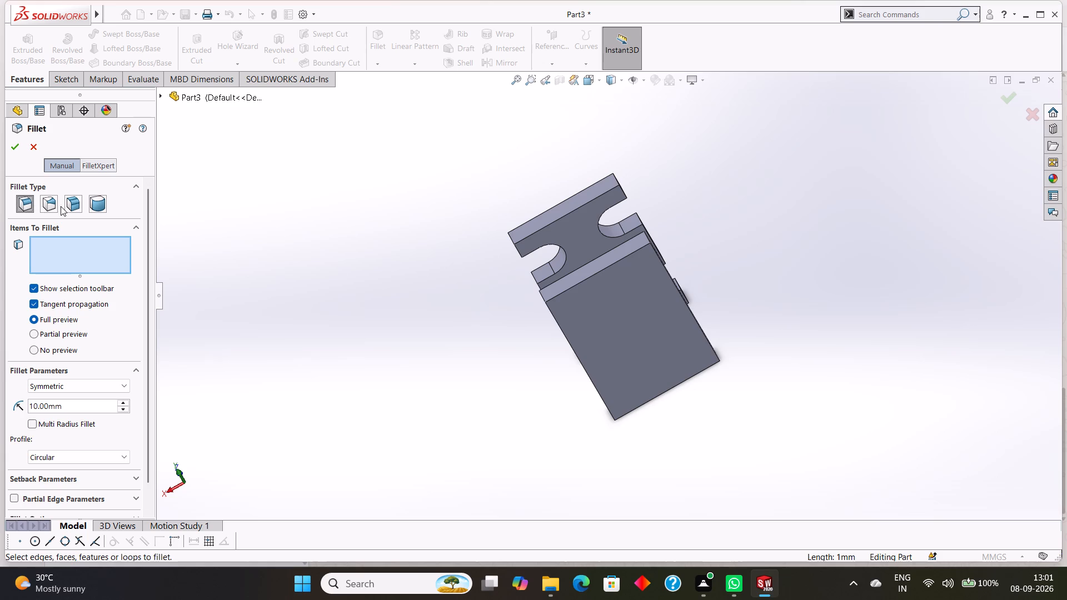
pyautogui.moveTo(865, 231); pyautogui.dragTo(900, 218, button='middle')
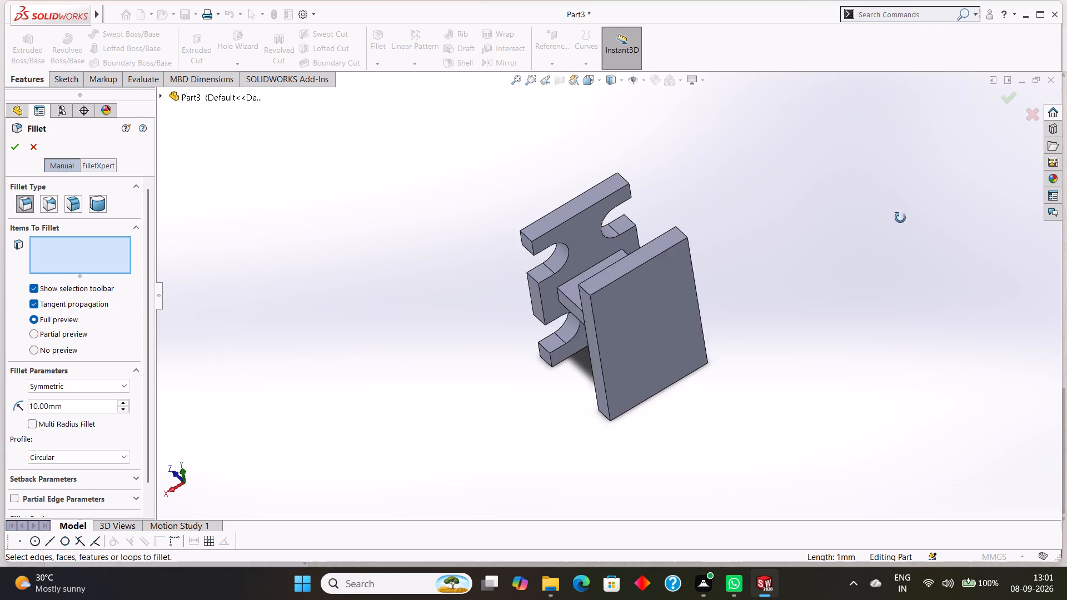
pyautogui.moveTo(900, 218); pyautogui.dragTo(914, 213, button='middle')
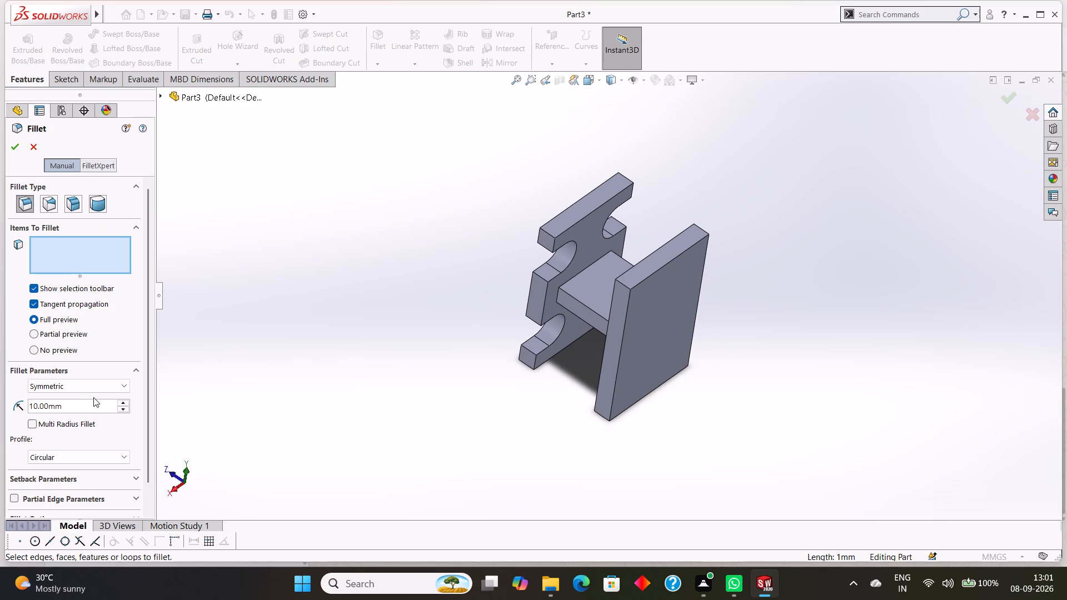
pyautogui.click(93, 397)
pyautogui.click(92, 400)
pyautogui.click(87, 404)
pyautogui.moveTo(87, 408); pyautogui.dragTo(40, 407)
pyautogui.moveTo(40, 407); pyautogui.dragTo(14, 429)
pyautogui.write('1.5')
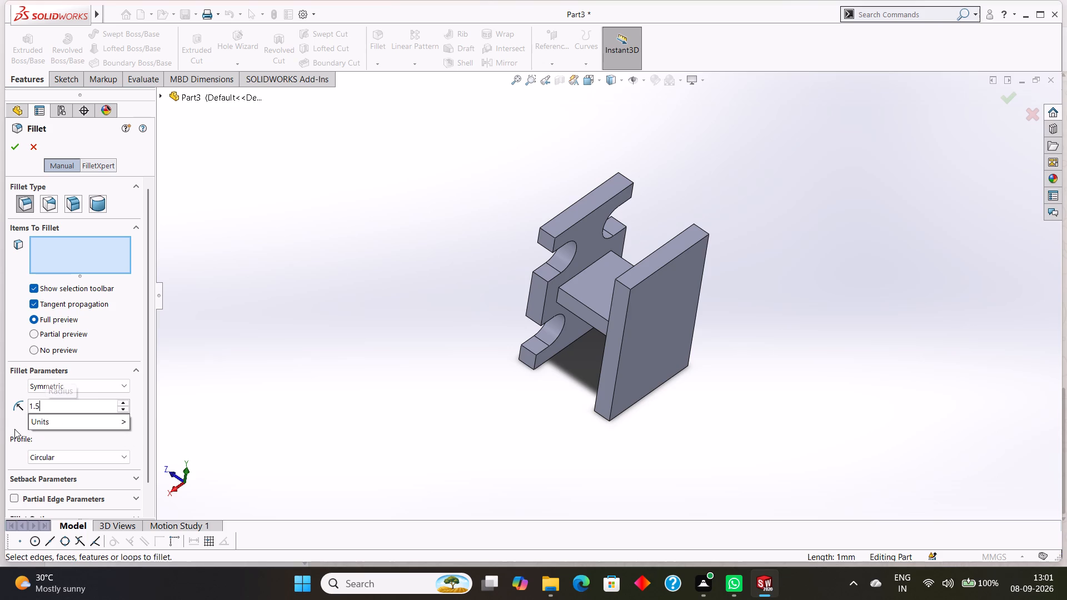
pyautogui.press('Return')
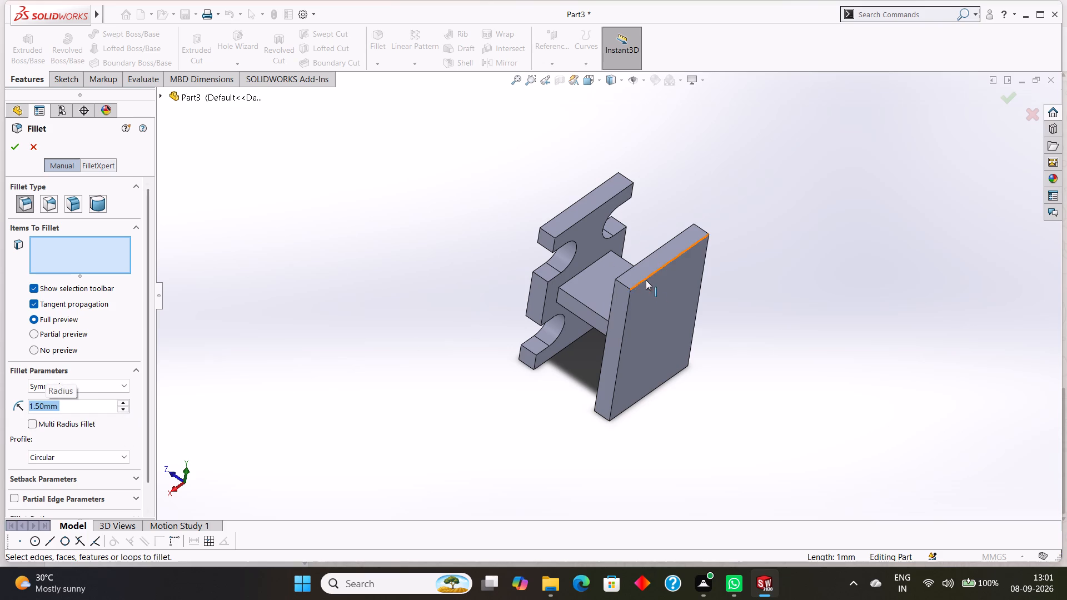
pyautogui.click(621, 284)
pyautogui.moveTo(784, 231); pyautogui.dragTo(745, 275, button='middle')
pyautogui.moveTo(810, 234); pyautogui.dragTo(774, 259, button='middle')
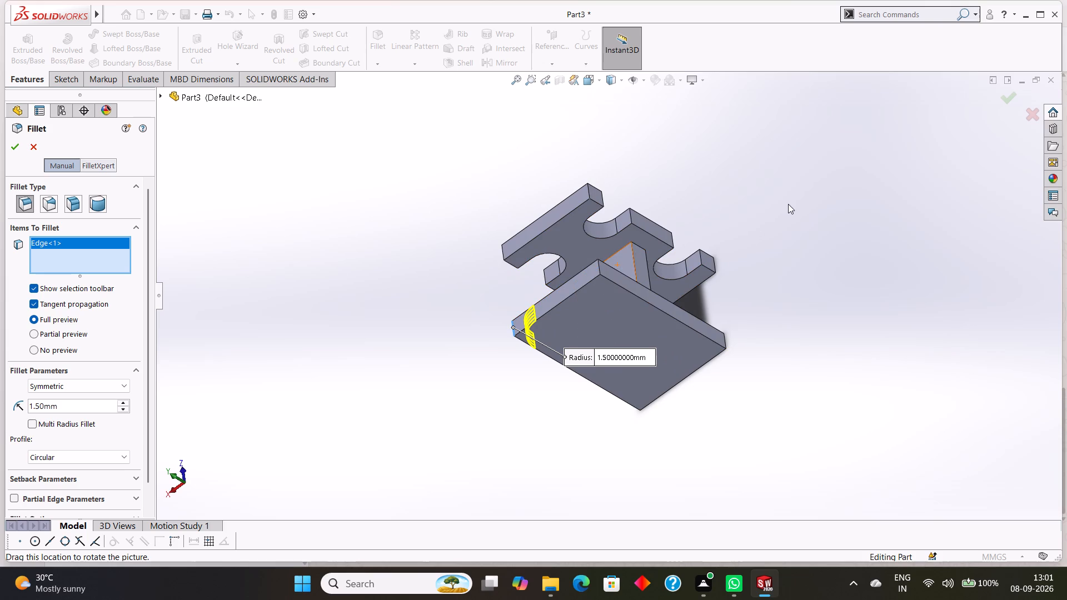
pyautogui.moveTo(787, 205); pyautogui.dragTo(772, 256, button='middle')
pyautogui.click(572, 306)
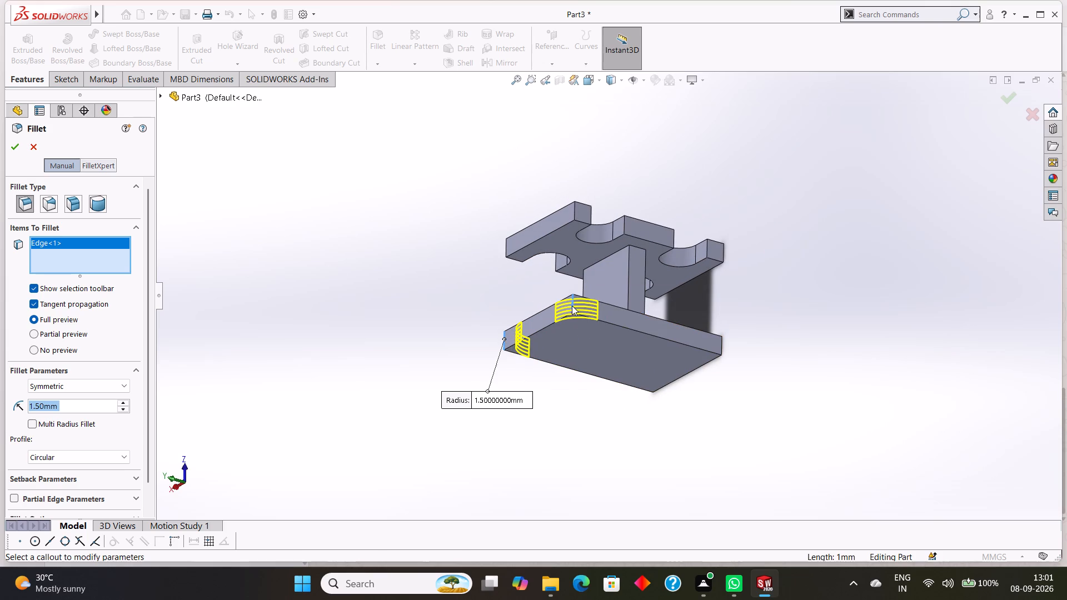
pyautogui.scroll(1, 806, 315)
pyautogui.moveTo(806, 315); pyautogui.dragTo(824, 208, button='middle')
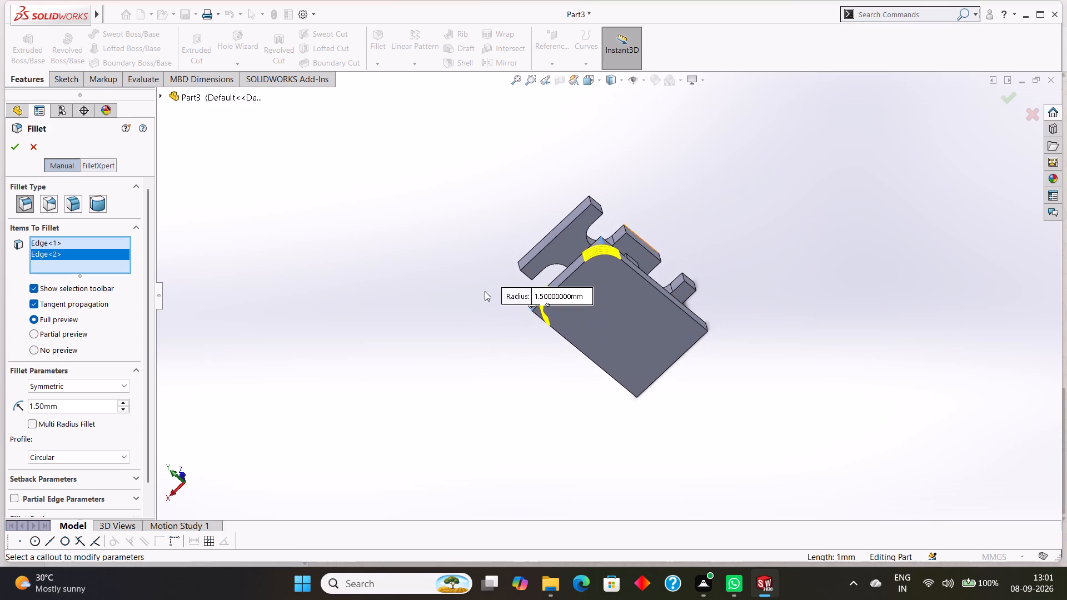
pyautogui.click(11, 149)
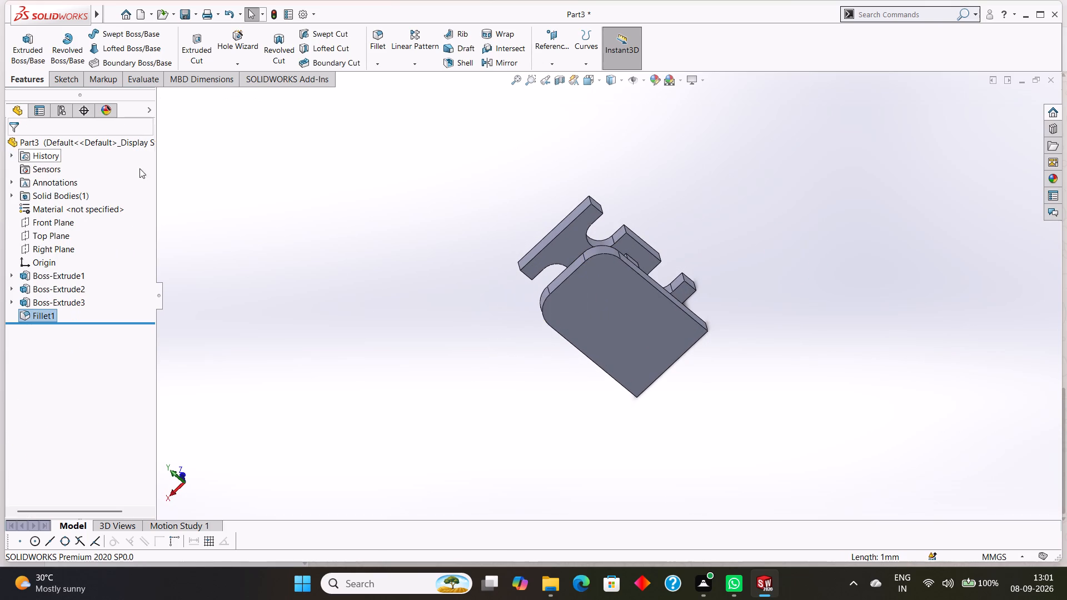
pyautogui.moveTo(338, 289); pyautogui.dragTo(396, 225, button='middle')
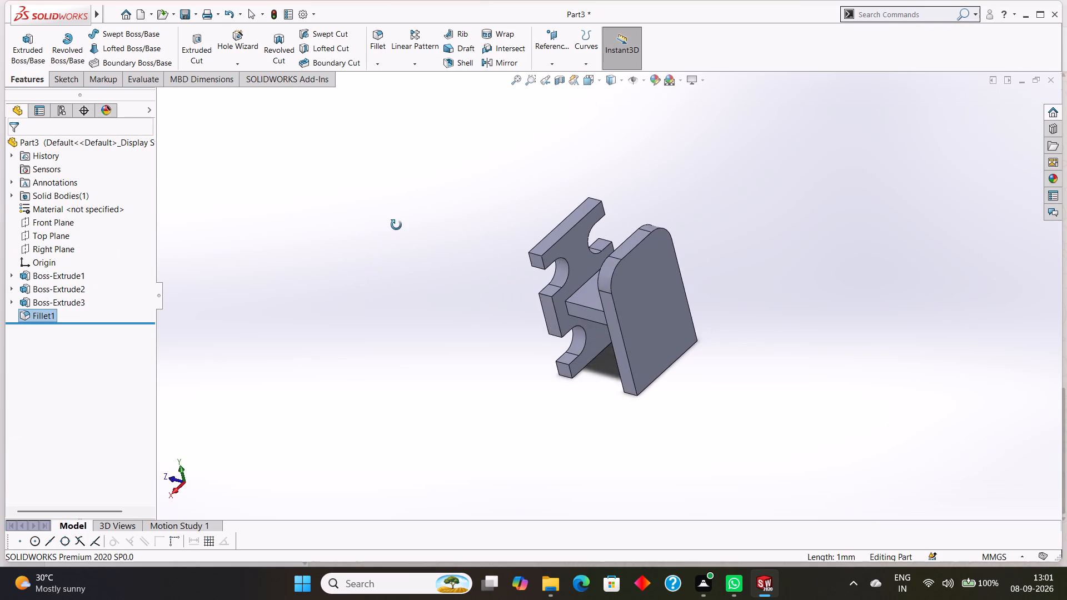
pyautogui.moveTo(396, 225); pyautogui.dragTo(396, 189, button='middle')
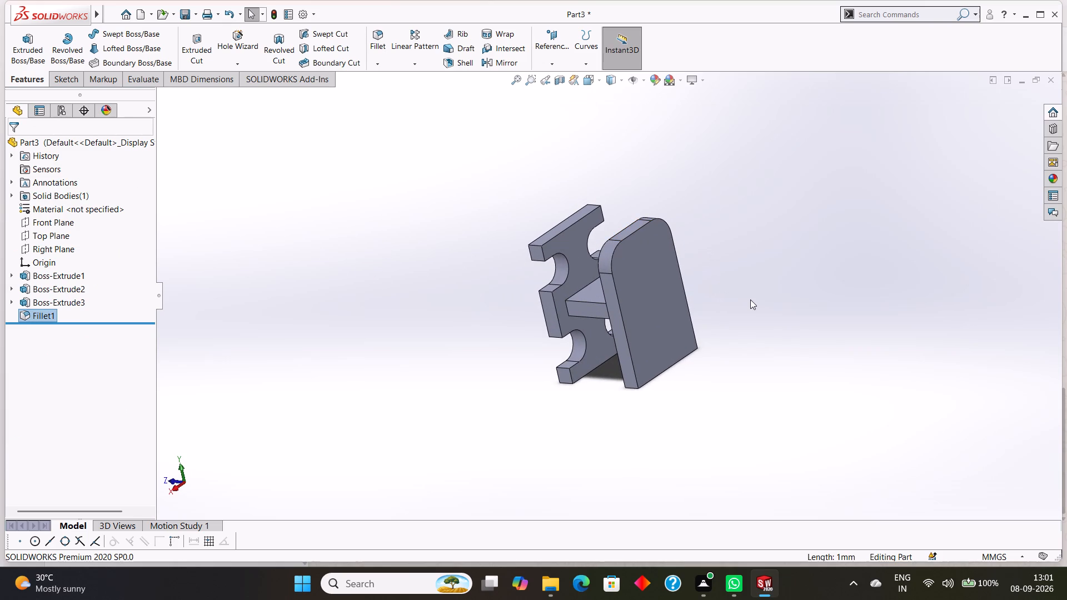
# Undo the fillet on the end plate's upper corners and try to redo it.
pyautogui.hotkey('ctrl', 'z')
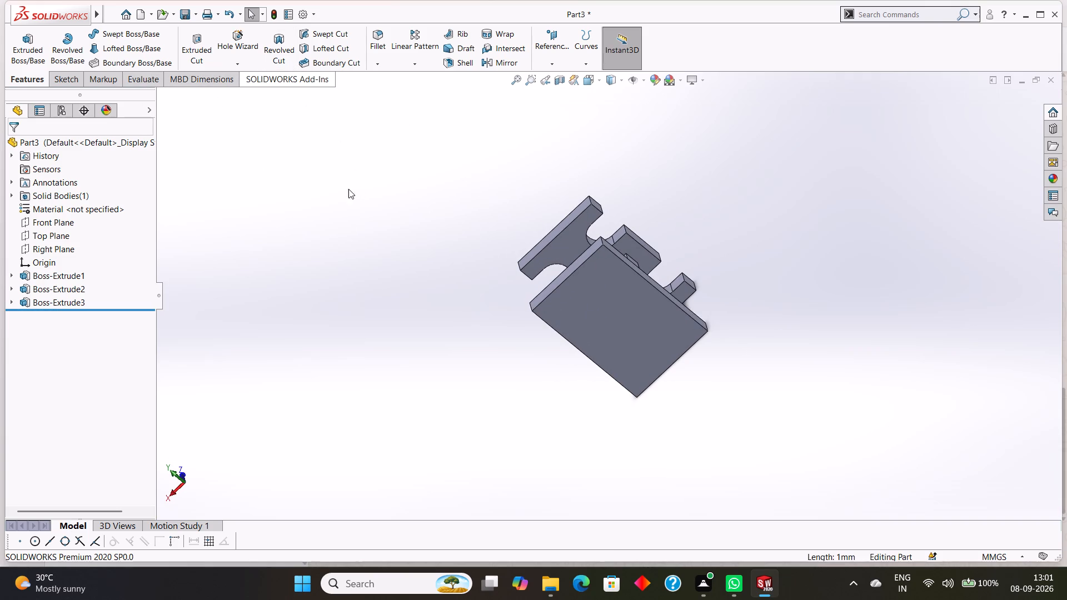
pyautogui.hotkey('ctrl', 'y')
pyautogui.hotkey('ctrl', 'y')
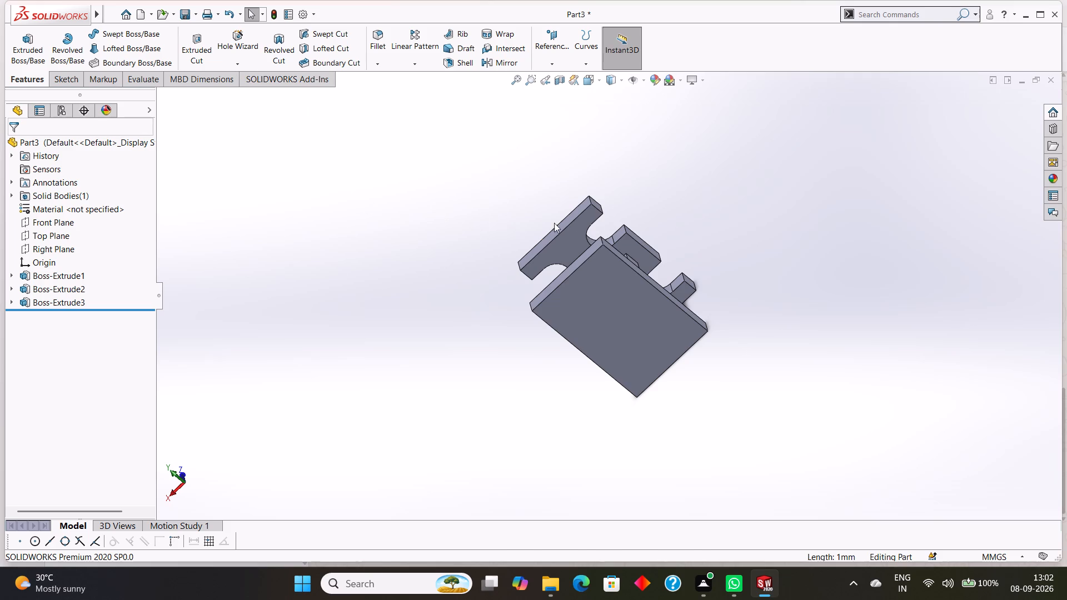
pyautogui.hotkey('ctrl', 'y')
# Undo the end plate's extrusion and its center rectangle, back to the empty sketch on the boss's end face.
pyautogui.moveTo(774, 198); pyautogui.dragTo(829, 194, button='middle')
pyautogui.scroll(1, 829, 194)
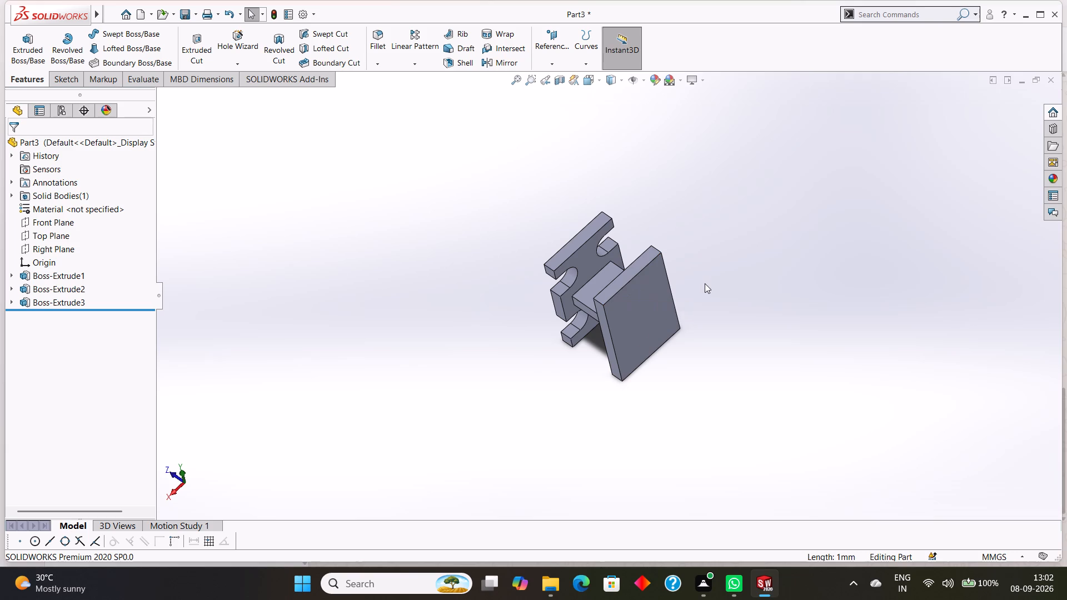
pyautogui.moveTo(676, 301); pyautogui.dragTo(655, 241, button='middle')
pyautogui.moveTo(559, 314); pyautogui.dragTo(599, 267, button='middle')
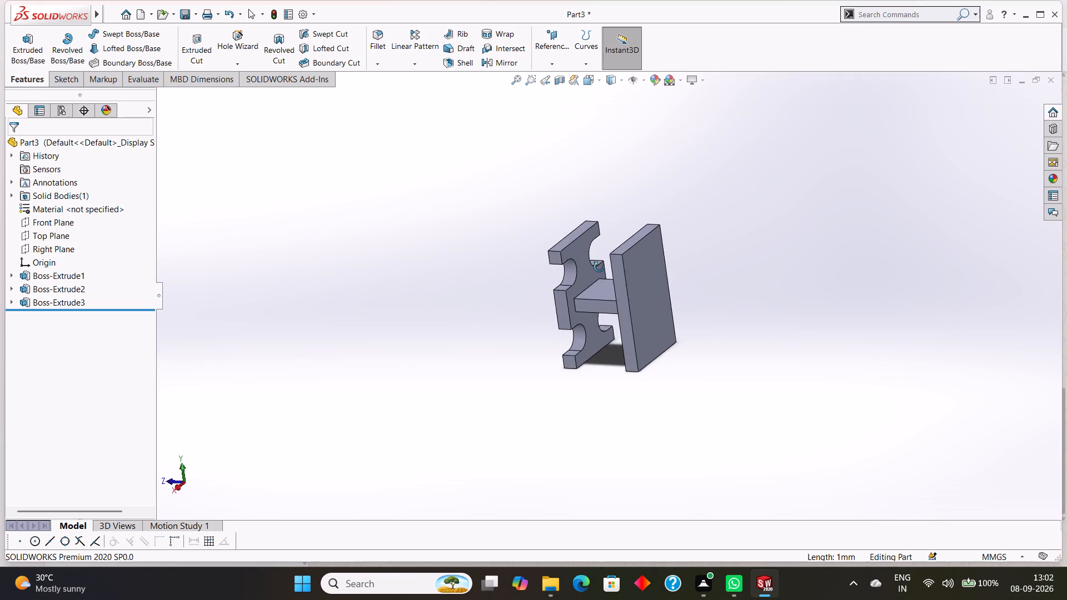
pyautogui.moveTo(599, 267); pyautogui.dragTo(662, 286, button='middle')
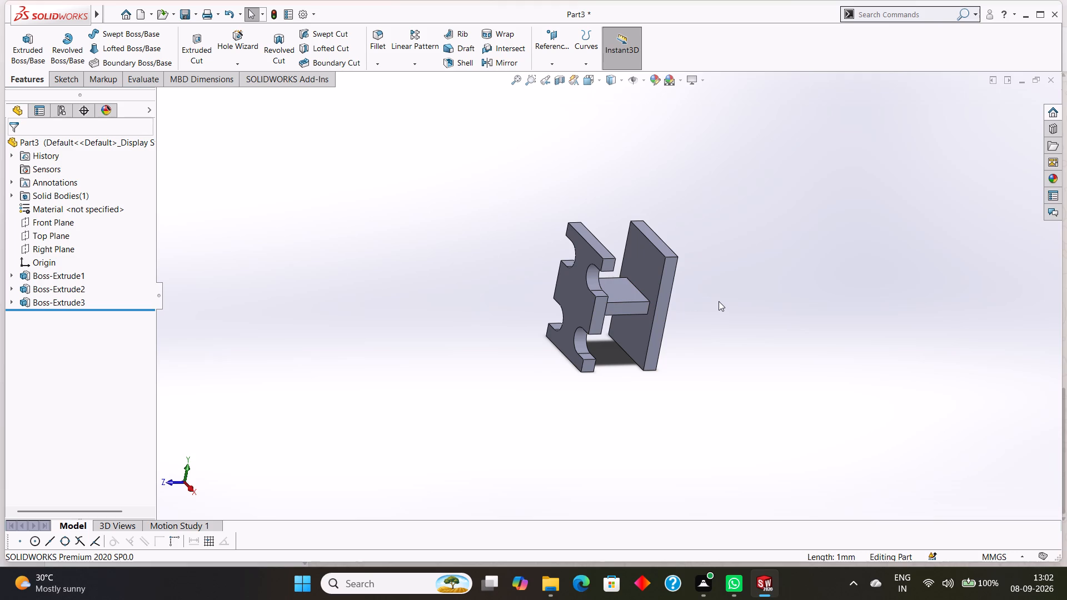
pyautogui.press('Escape')
pyautogui.hotkey('ctrl', 'z')
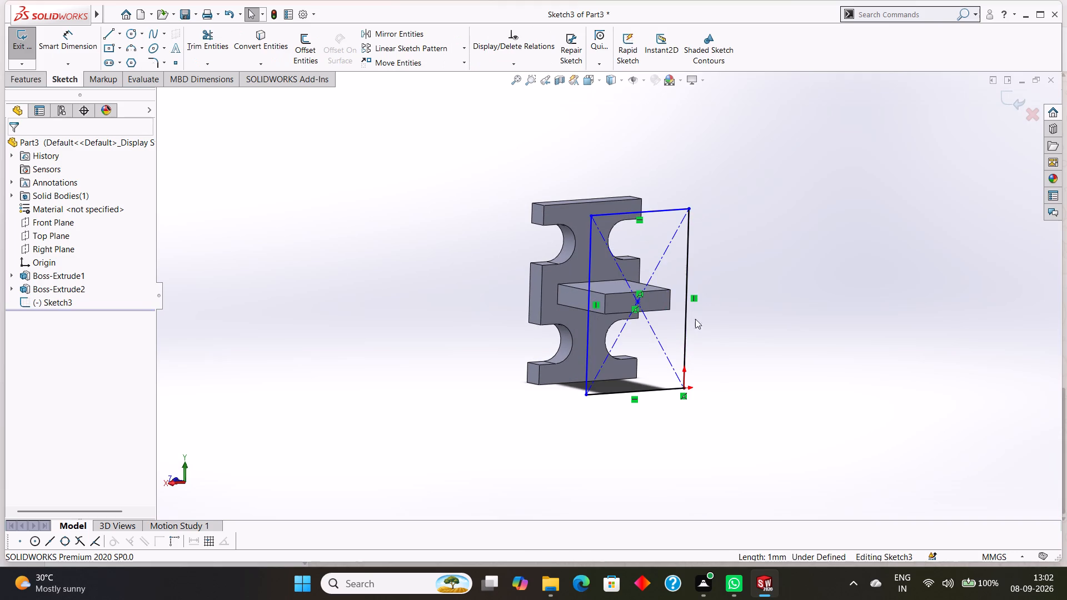
pyautogui.moveTo(739, 336); pyautogui.dragTo(694, 327, button='middle')
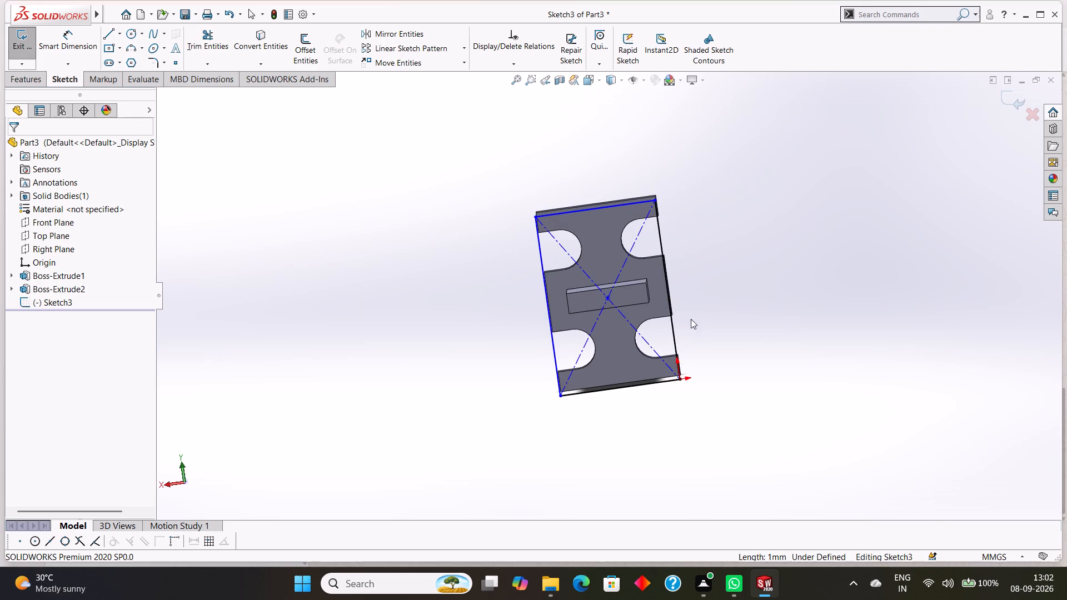
pyautogui.moveTo(667, 287); pyautogui.dragTo(658, 284)
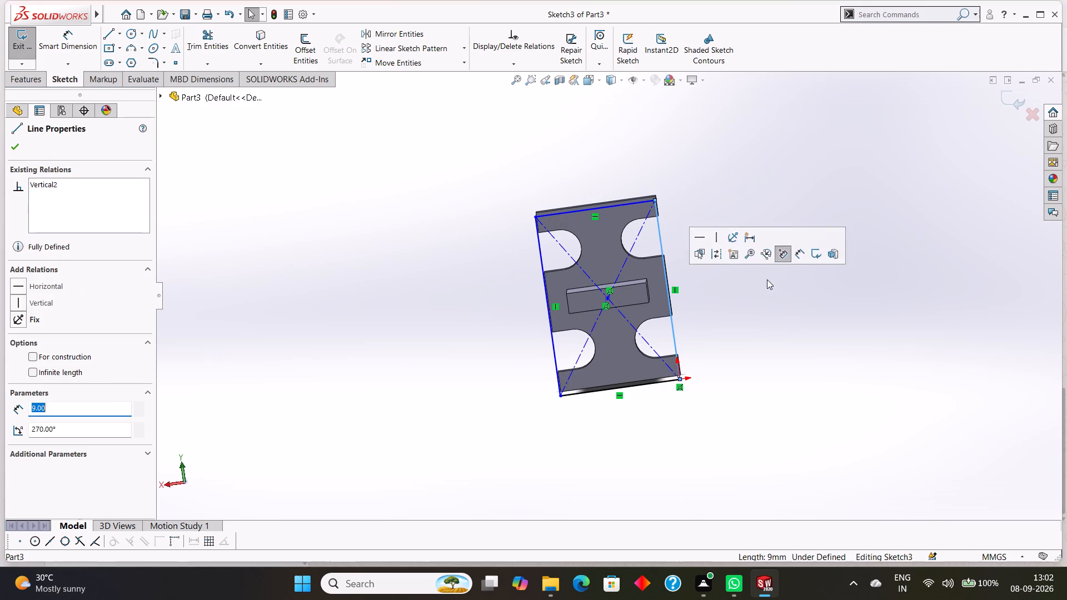
pyautogui.press('Escape')
pyautogui.hotkey('ctrl', 'z')
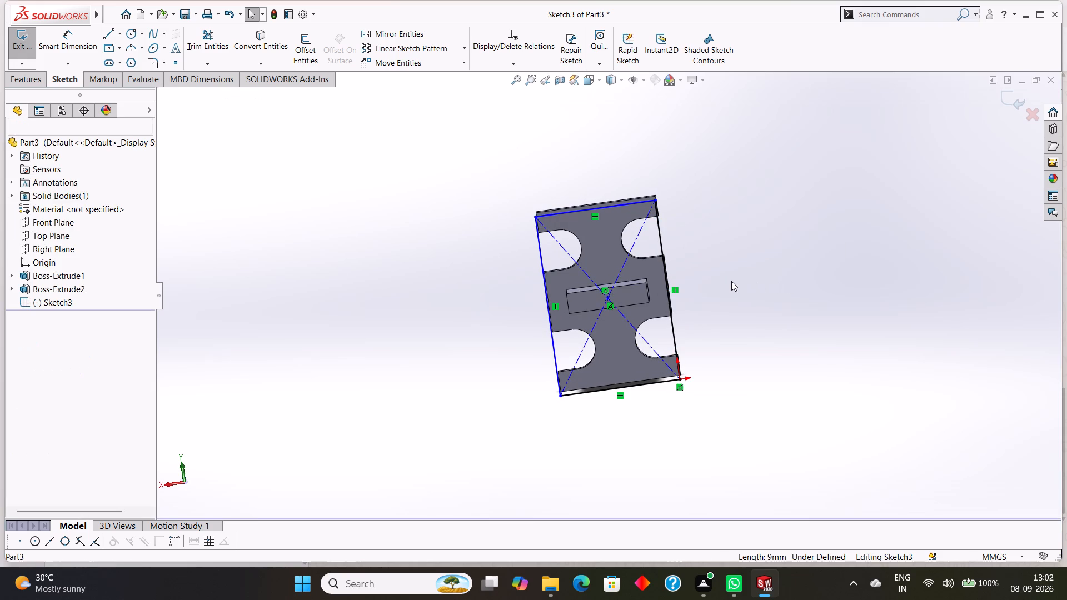
pyautogui.hotkey('ctrl', 'z')
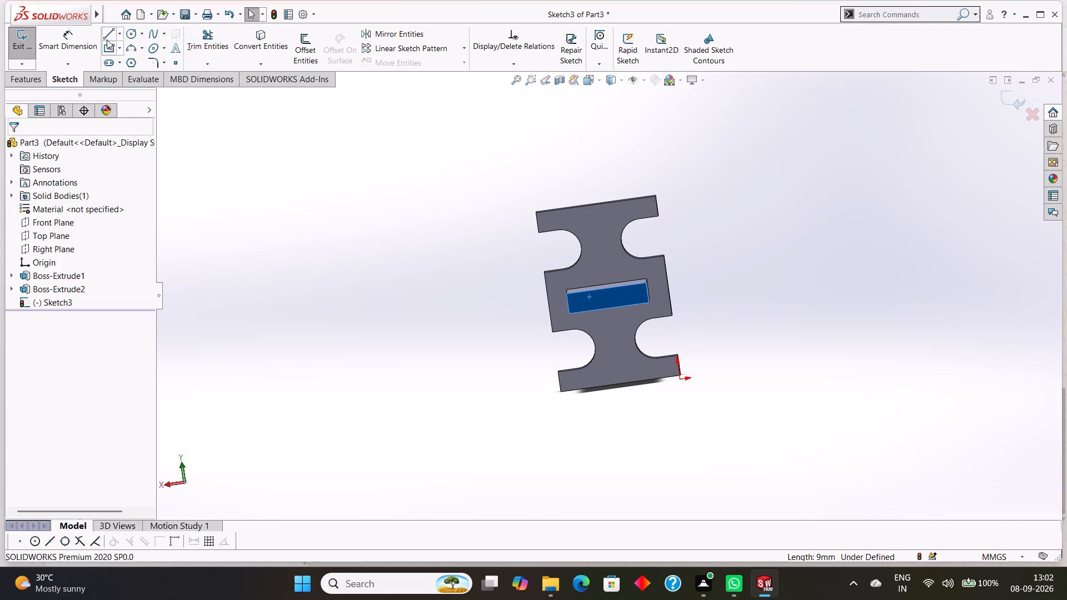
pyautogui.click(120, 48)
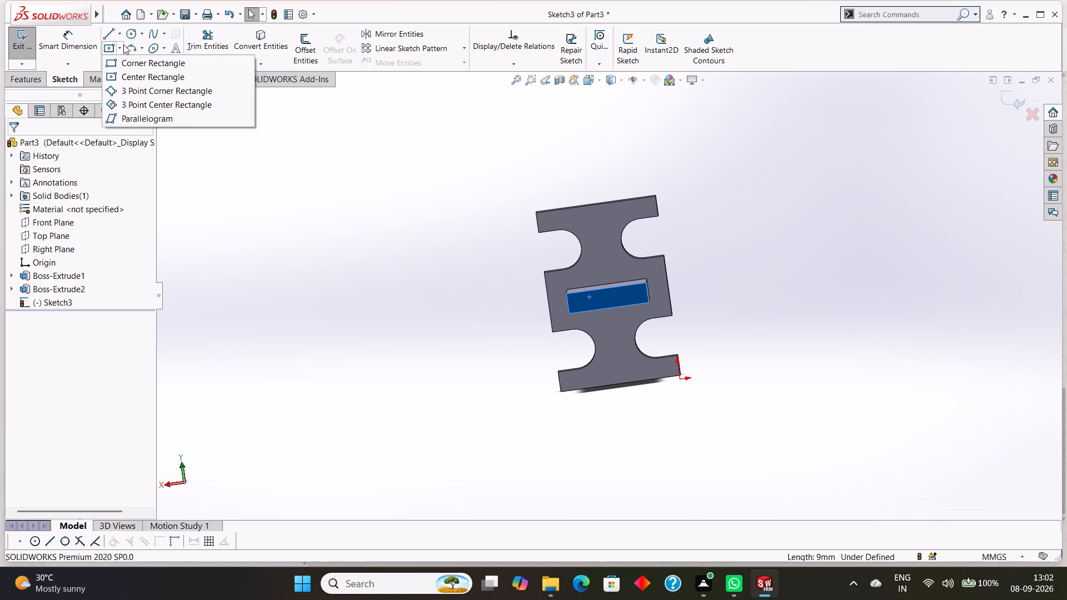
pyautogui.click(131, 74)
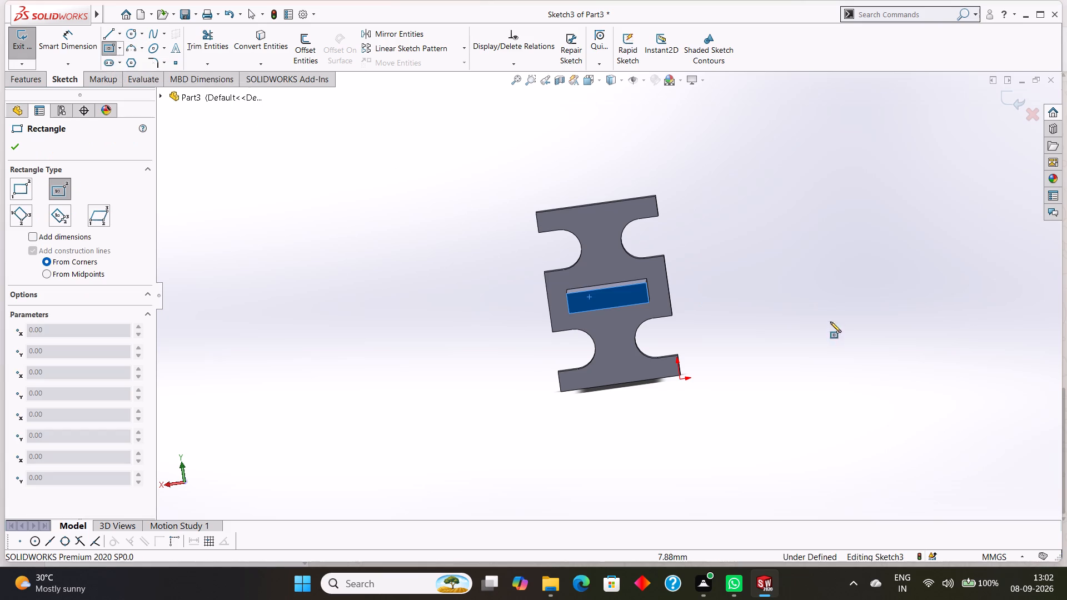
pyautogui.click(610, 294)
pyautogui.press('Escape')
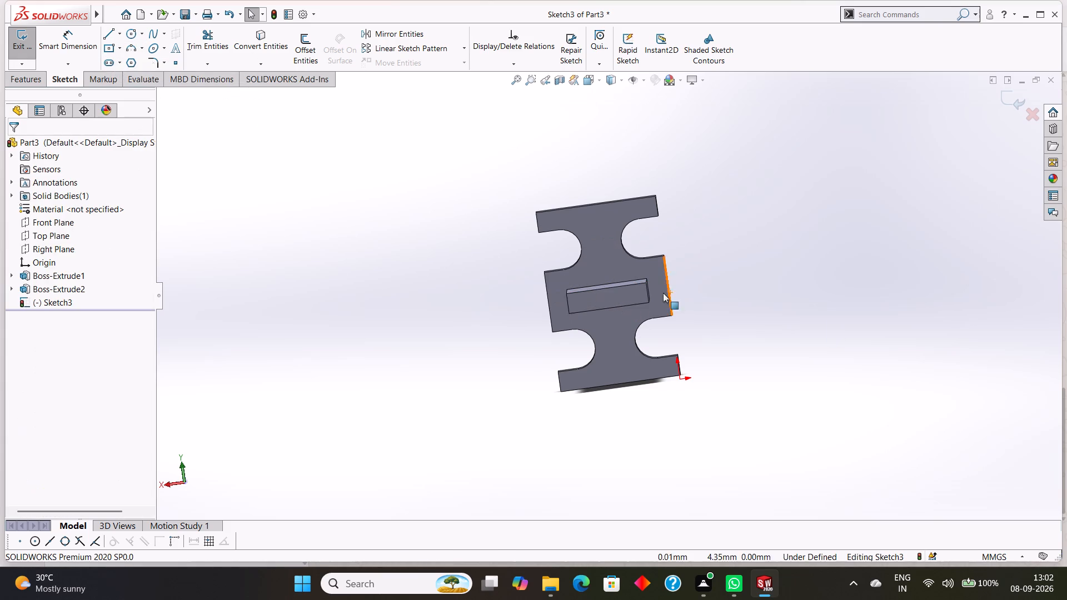
# Sketch a center rectangle 9 mm high and as wide as the boss, from the middle of its end face to the notched plate's bottom edge.
pyautogui.click(590, 293)
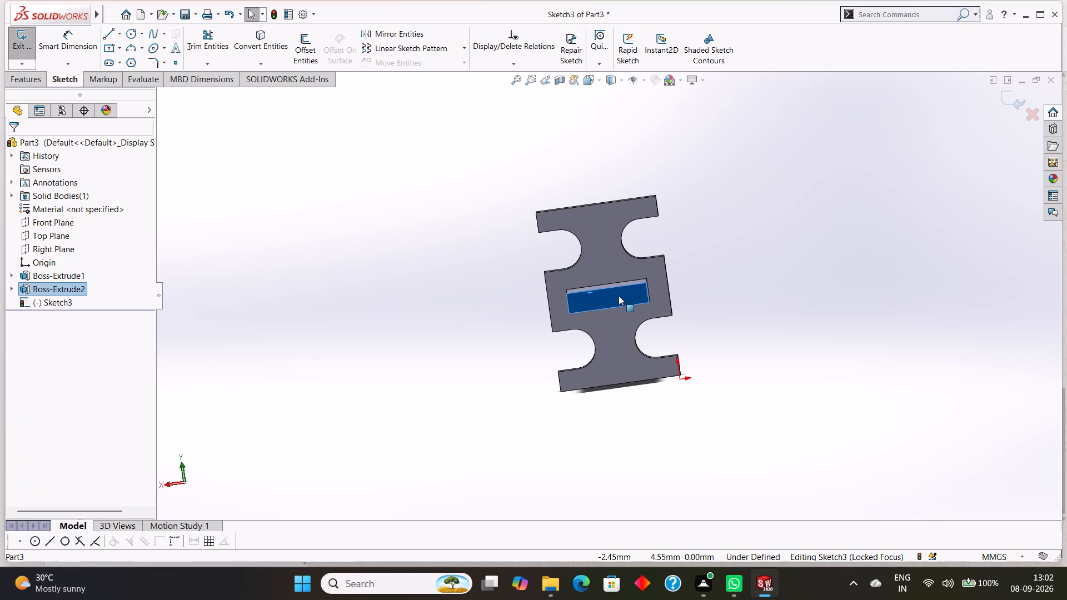
pyautogui.hotkey('ctrl', '8')
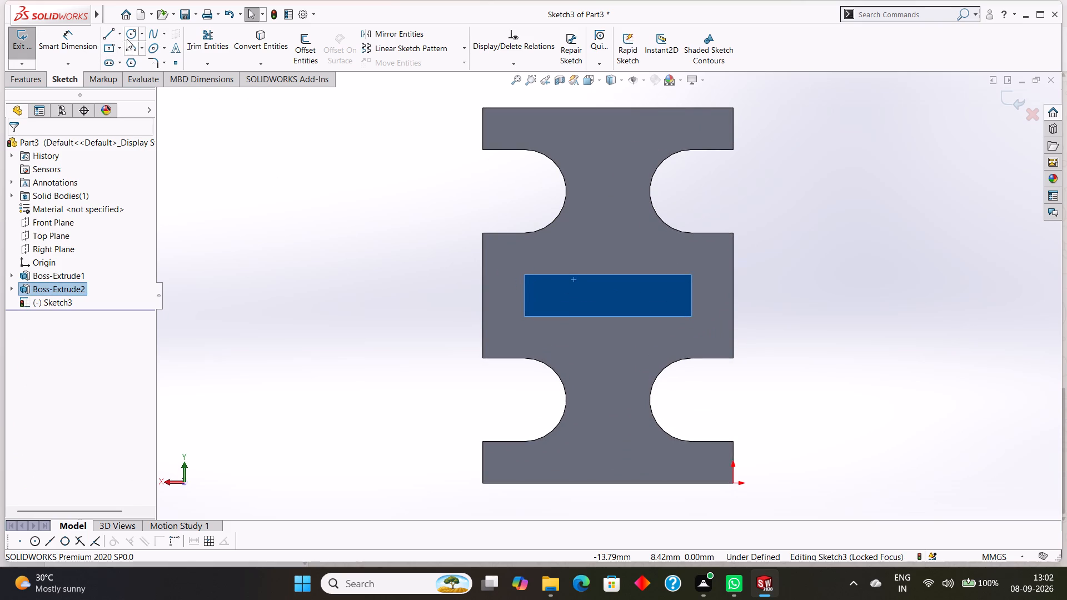
pyautogui.click(121, 45)
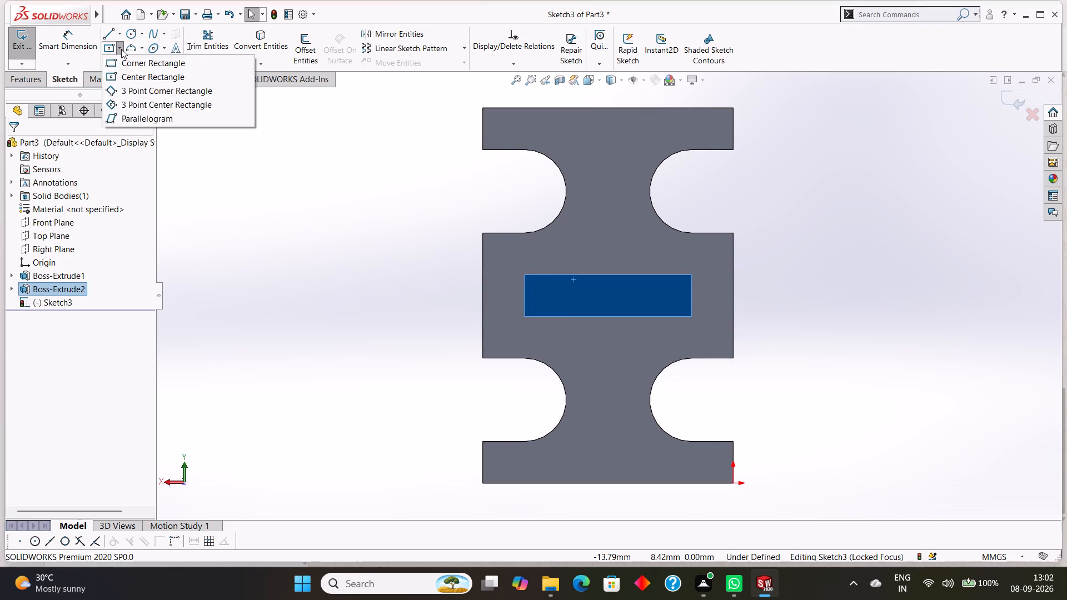
pyautogui.click(133, 73)
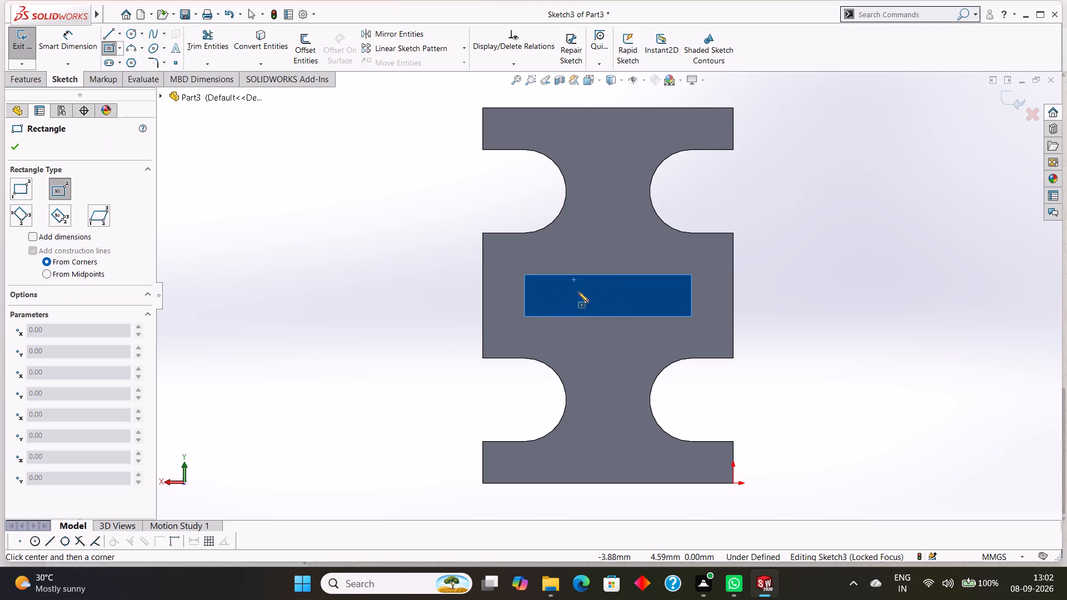
pyautogui.click(607, 297)
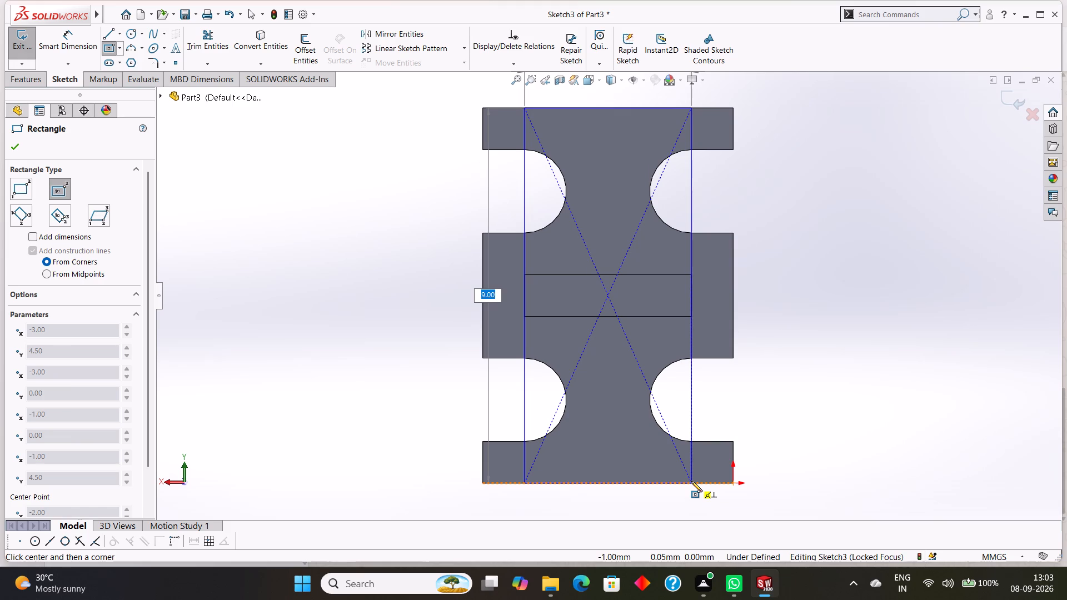
pyautogui.click(691, 481)
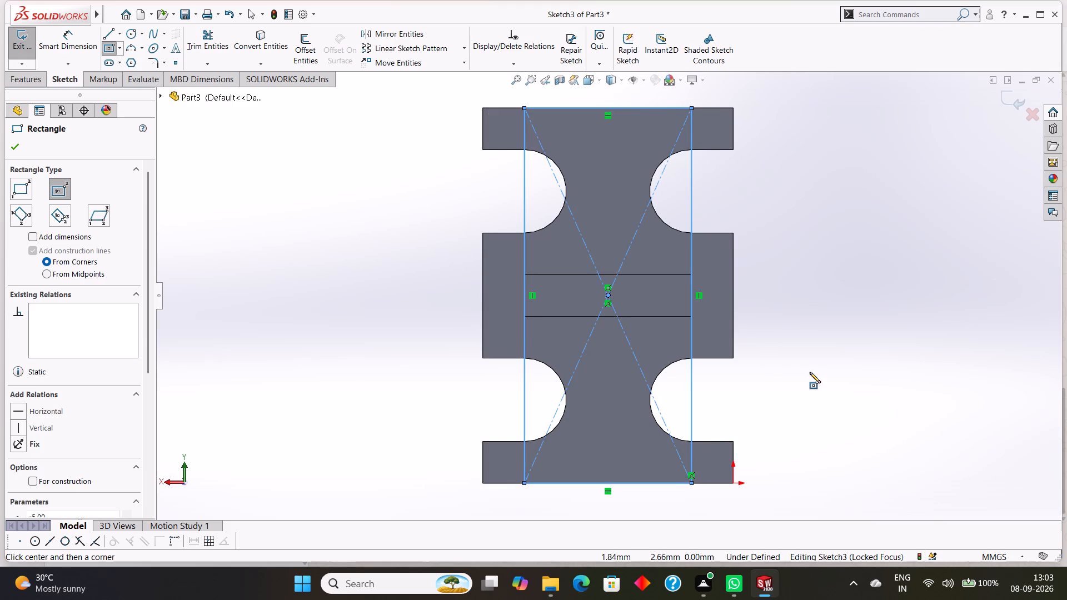
pyautogui.moveTo(810, 372); pyautogui.dragTo(916, 399, button='middle')
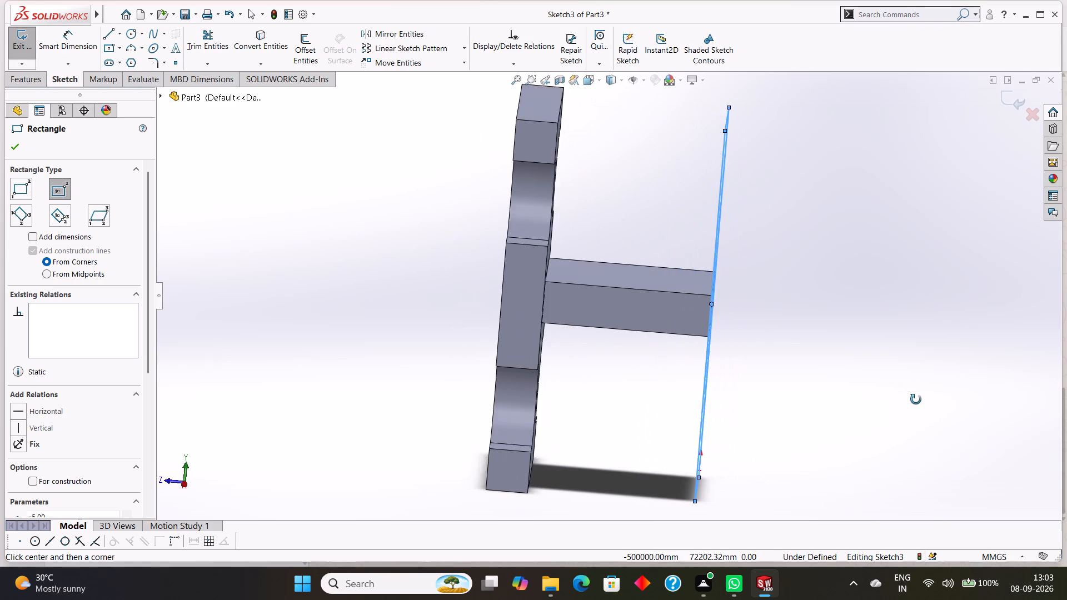
pyautogui.moveTo(916, 399); pyautogui.dragTo(927, 406, button='middle')
pyautogui.scroll(1, 927, 406)
pyautogui.rightClick(906, 364)
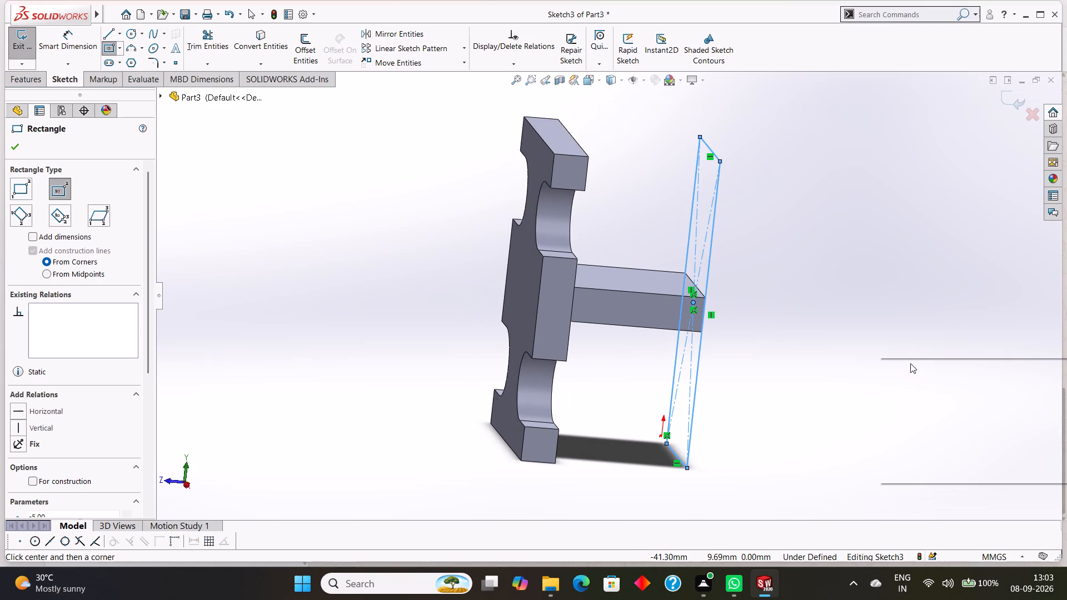
# Extrude the center rectangle on the boss's end face 1 mm blind, away from the boss, merged with the body.
pyautogui.click(916, 375)
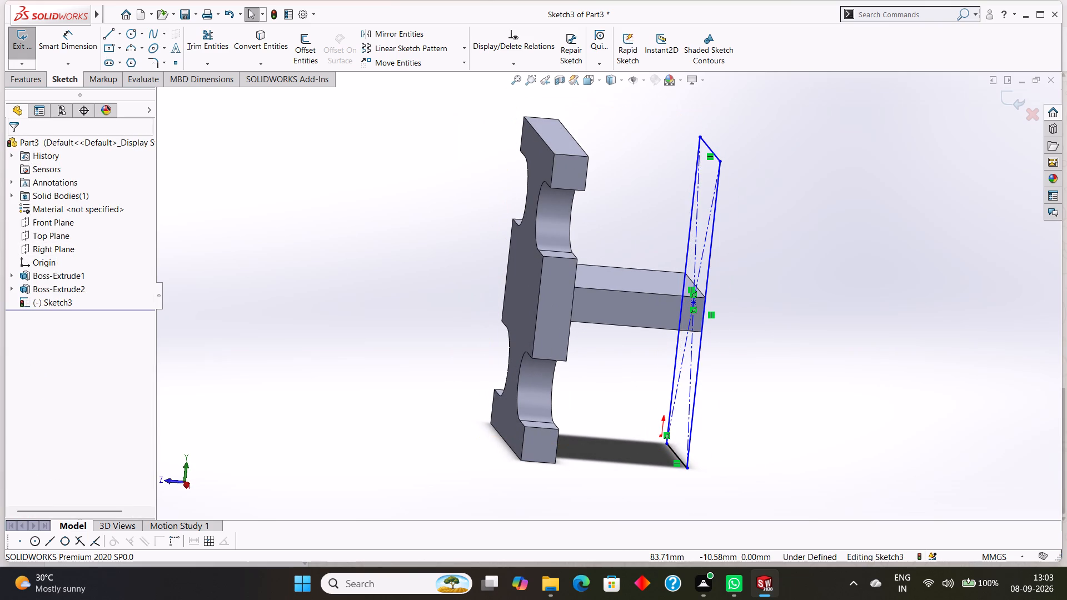
pyautogui.click(28, 81)
pyautogui.click(32, 51)
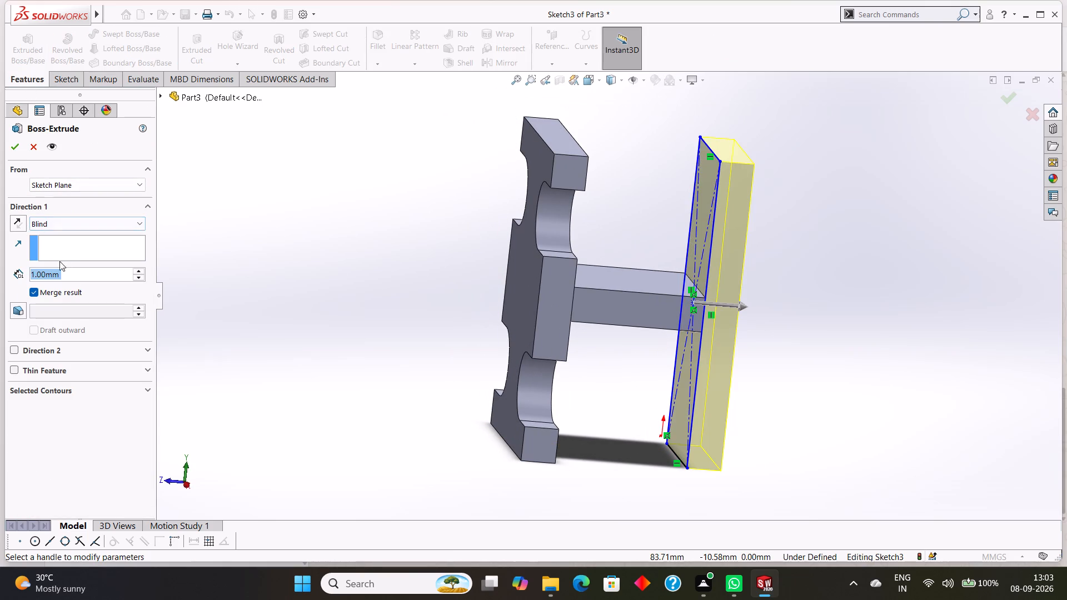
pyautogui.click(17, 147)
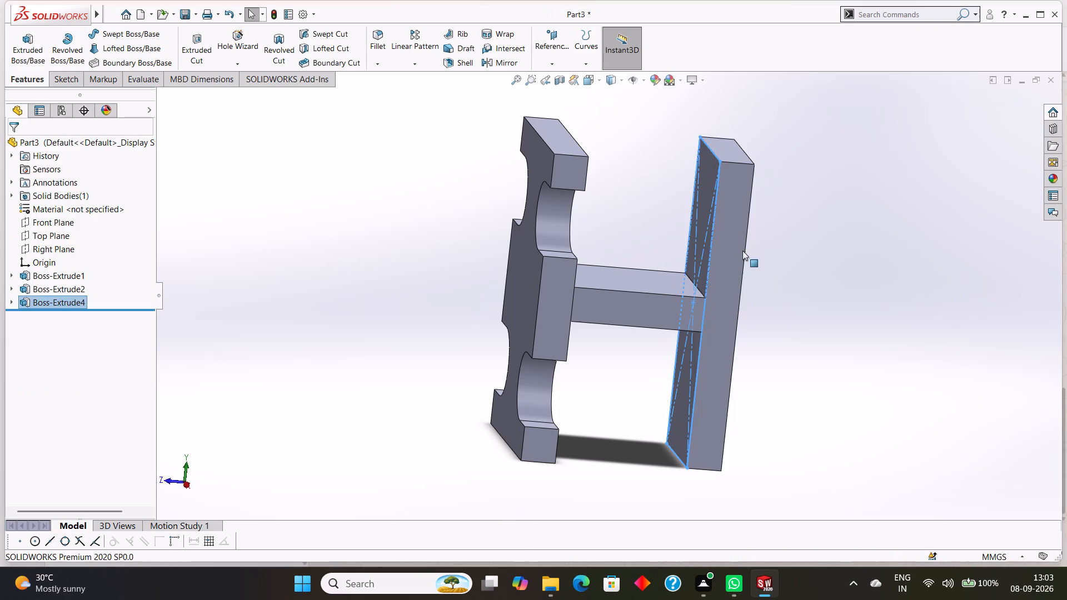
pyautogui.click(859, 249)
# Fillet all four corner edges of the end plate with a symmetric circular fillet of 1.5 mm radius.
pyautogui.moveTo(899, 252); pyautogui.dragTo(800, 295, button='middle')
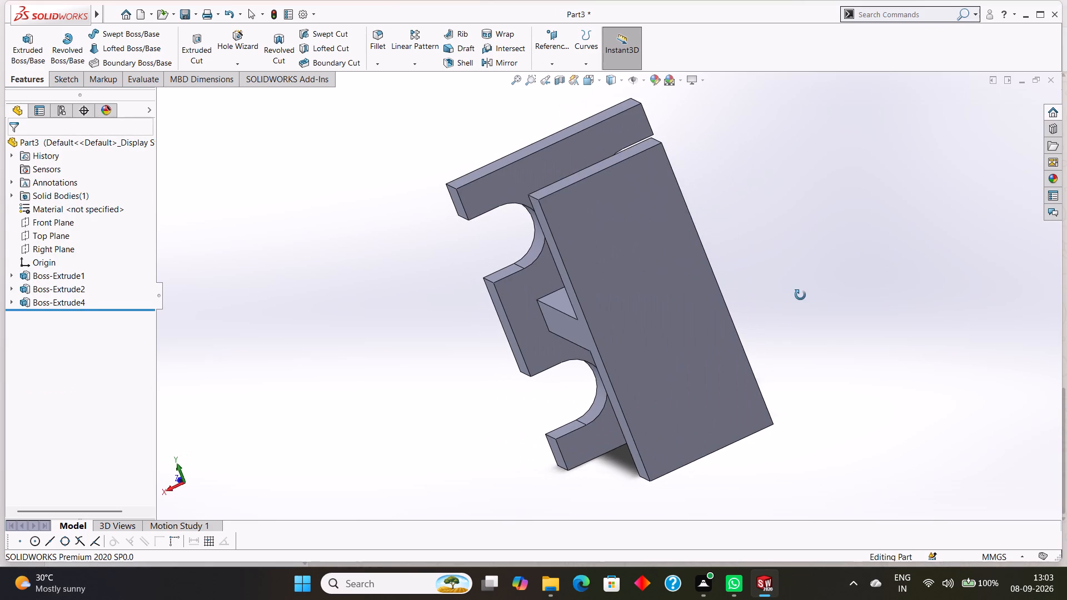
pyautogui.moveTo(800, 295); pyautogui.dragTo(809, 295, button='middle')
pyautogui.scroll(1, 809, 295)
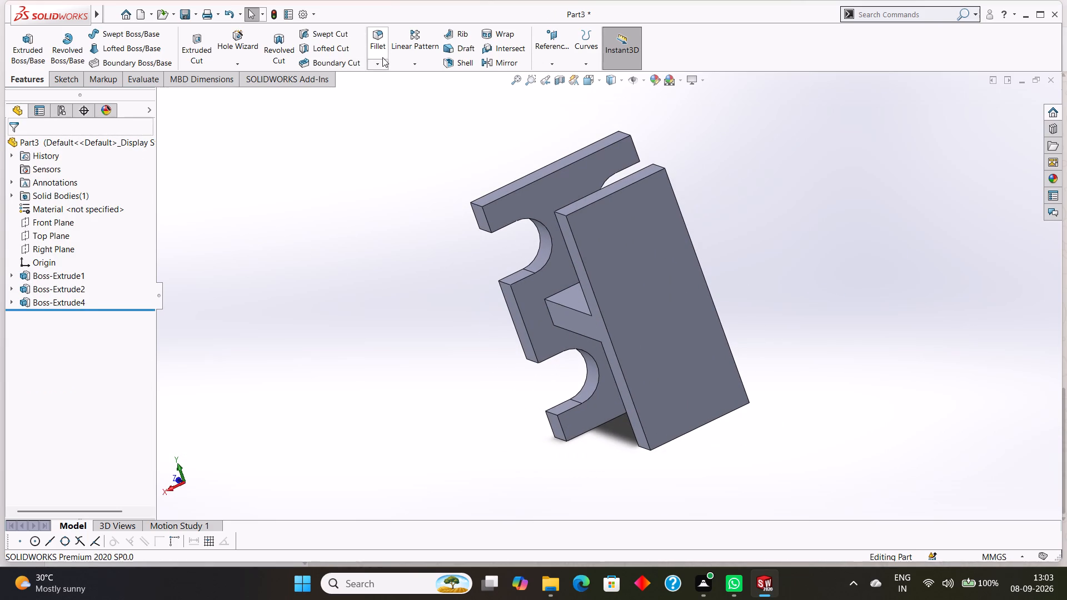
pyautogui.click(381, 61)
pyautogui.click(386, 74)
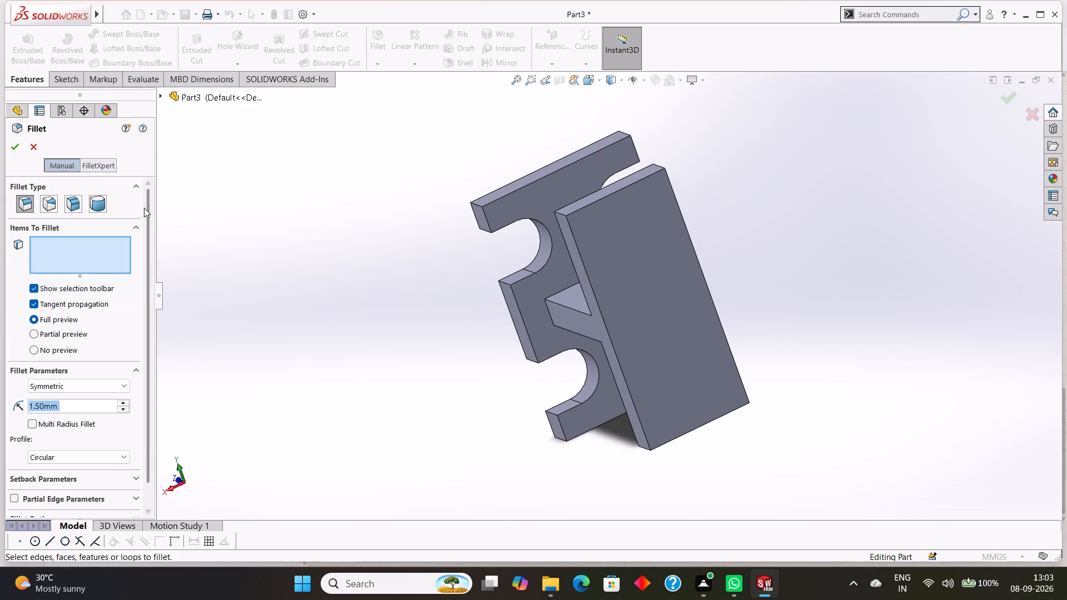
pyautogui.moveTo(764, 163); pyautogui.dragTo(802, 174, button='middle')
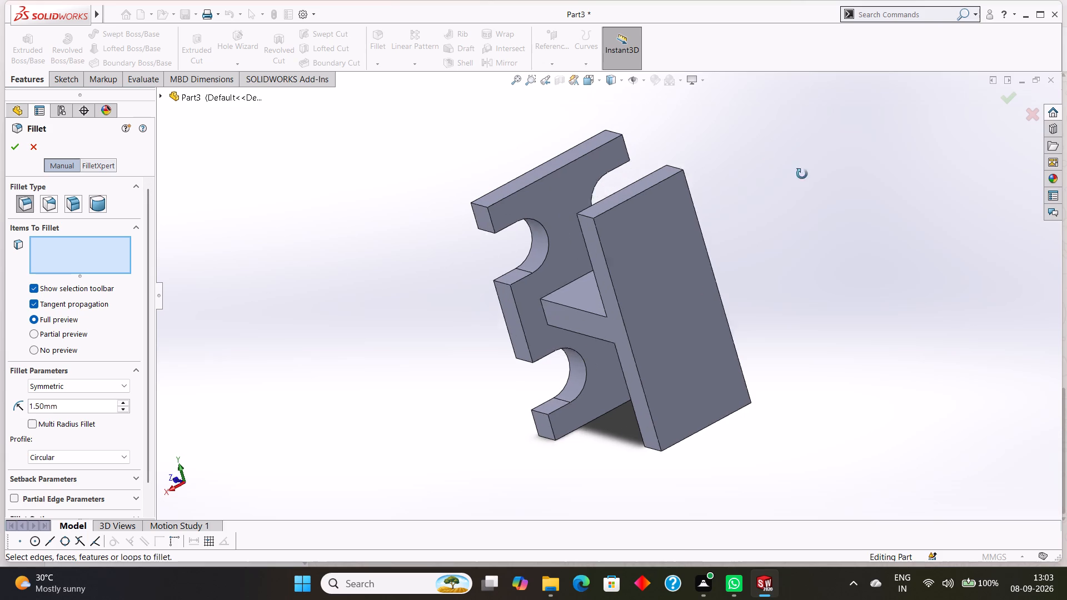
pyautogui.moveTo(802, 174); pyautogui.dragTo(820, 178, button='middle')
pyautogui.click(671, 226)
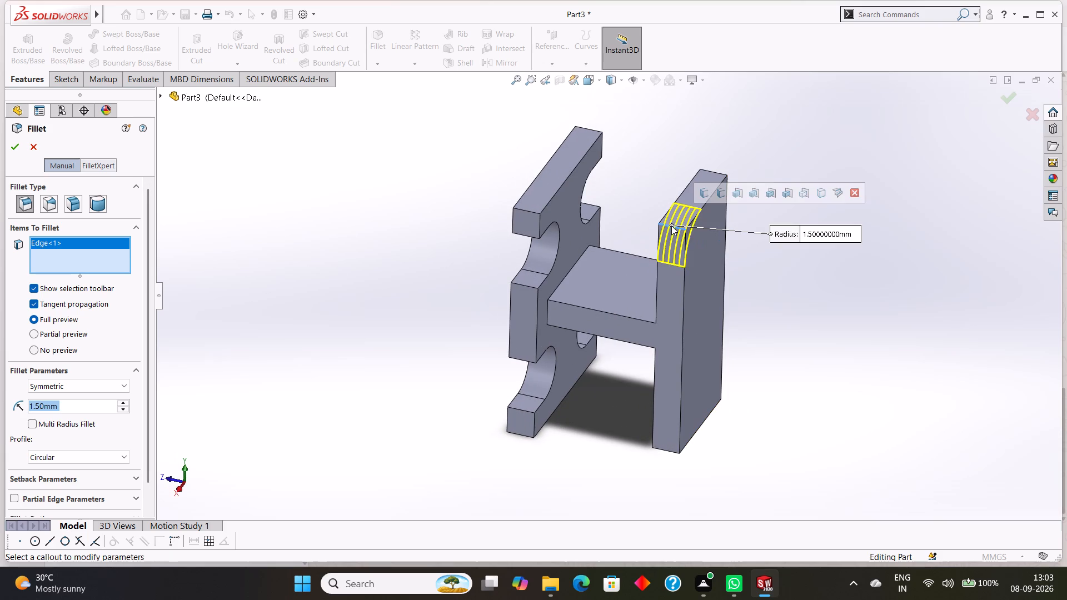
pyautogui.moveTo(841, 155); pyautogui.dragTo(787, 242, button='middle')
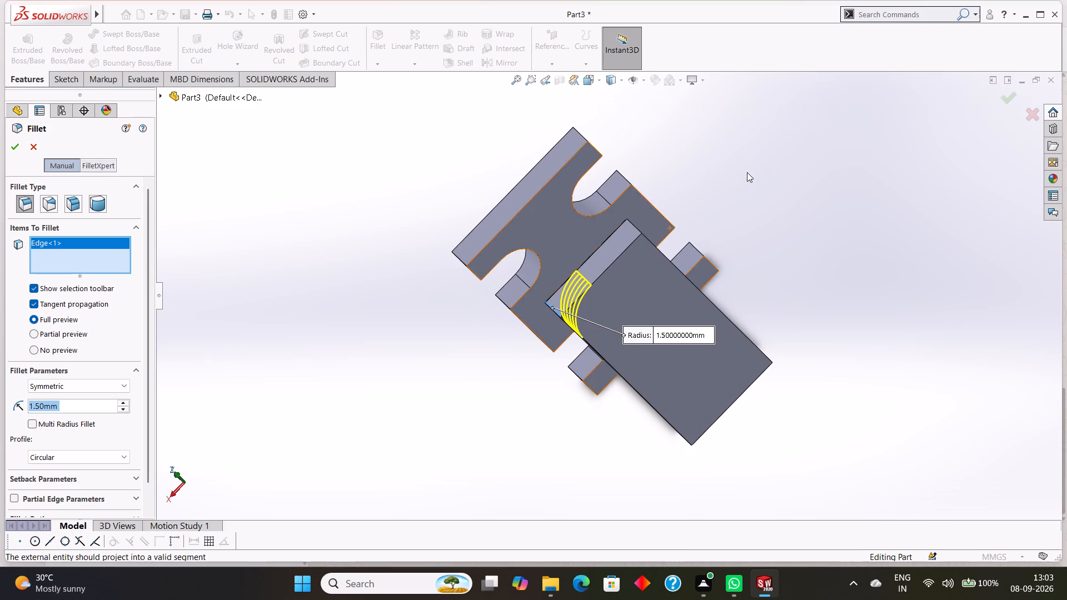
pyautogui.moveTo(748, 171); pyautogui.dragTo(752, 222, button='middle')
pyautogui.click(645, 275)
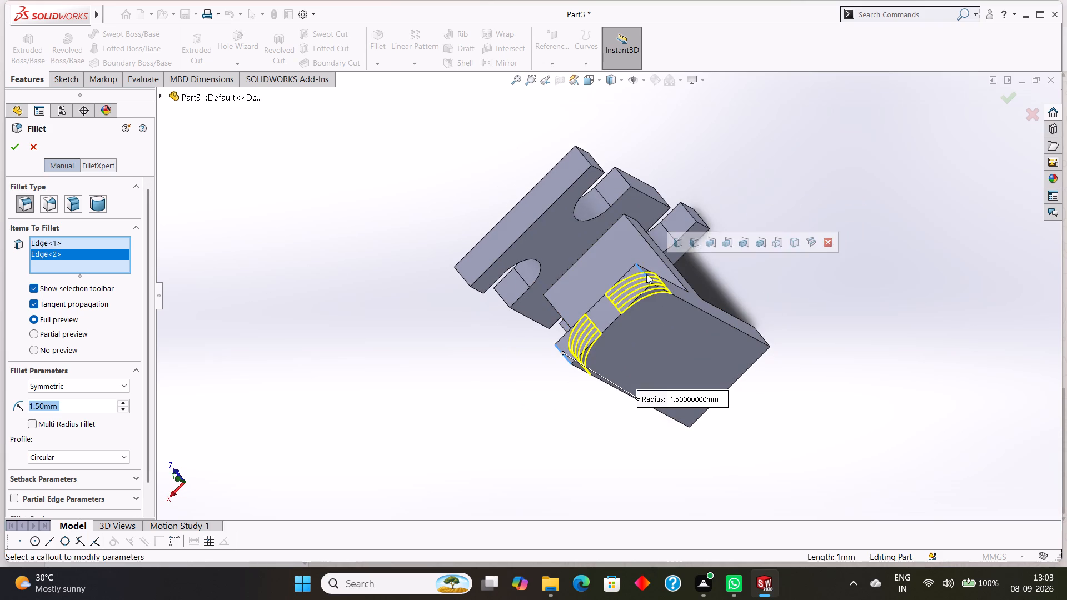
pyautogui.moveTo(892, 213); pyautogui.dragTo(882, 152, button='middle')
pyautogui.moveTo(835, 346); pyautogui.dragTo(831, 313, button='middle')
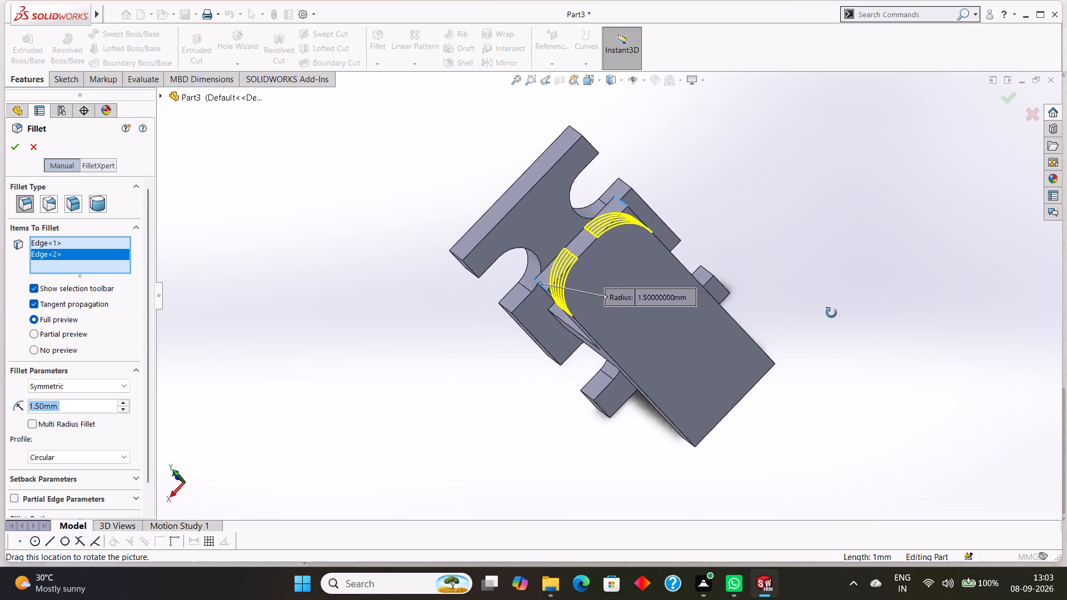
pyautogui.moveTo(831, 313); pyautogui.dragTo(804, 209, button='middle')
pyautogui.moveTo(901, 389); pyautogui.dragTo(886, 339, button='middle')
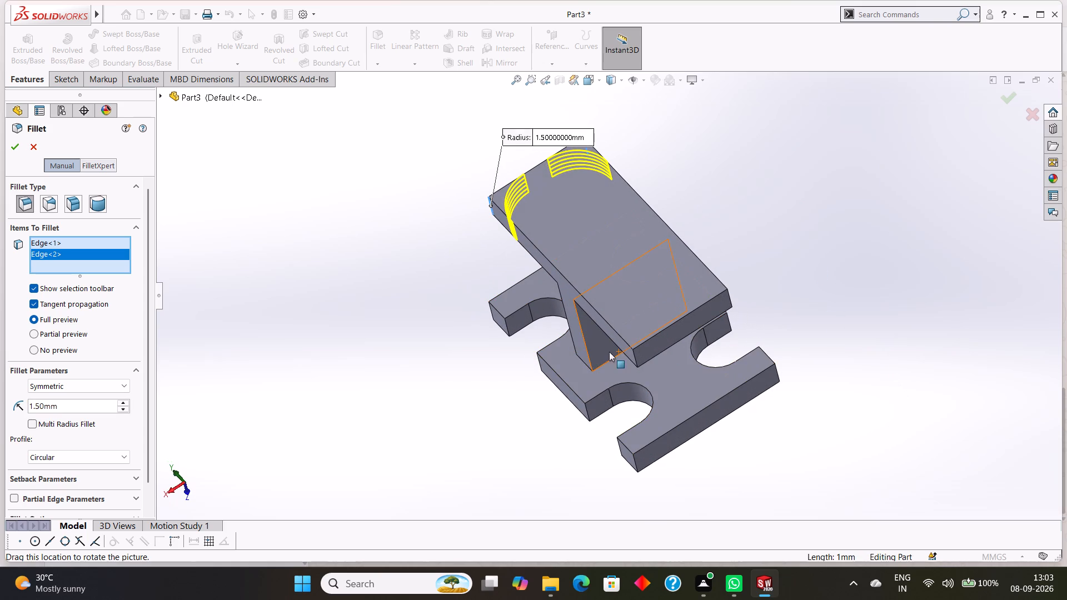
pyautogui.click(636, 356)
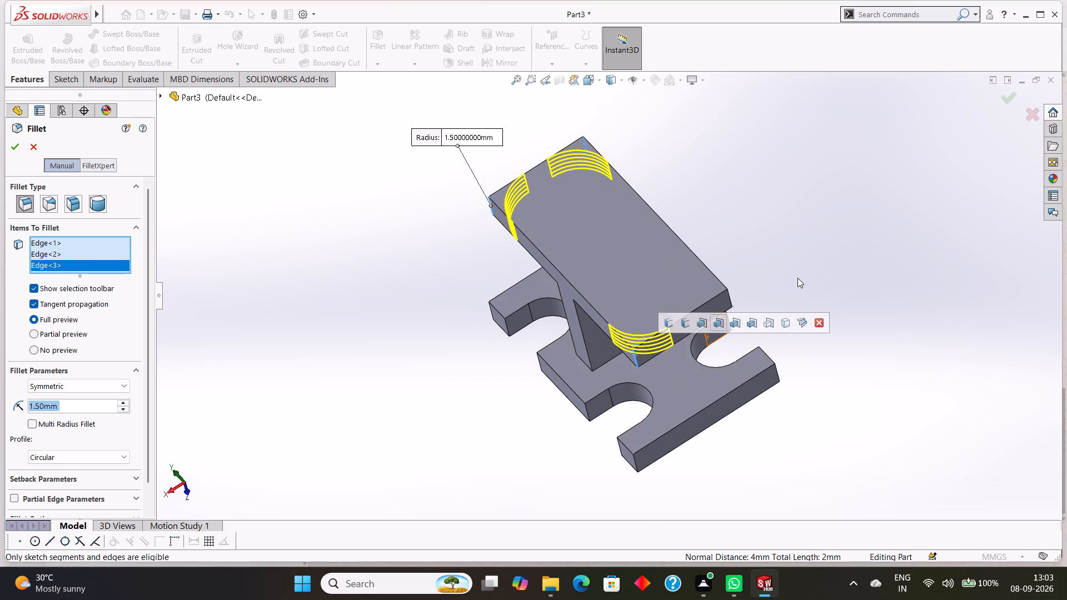
pyautogui.moveTo(835, 254); pyautogui.dragTo(803, 304, button='middle')
pyautogui.click(663, 339)
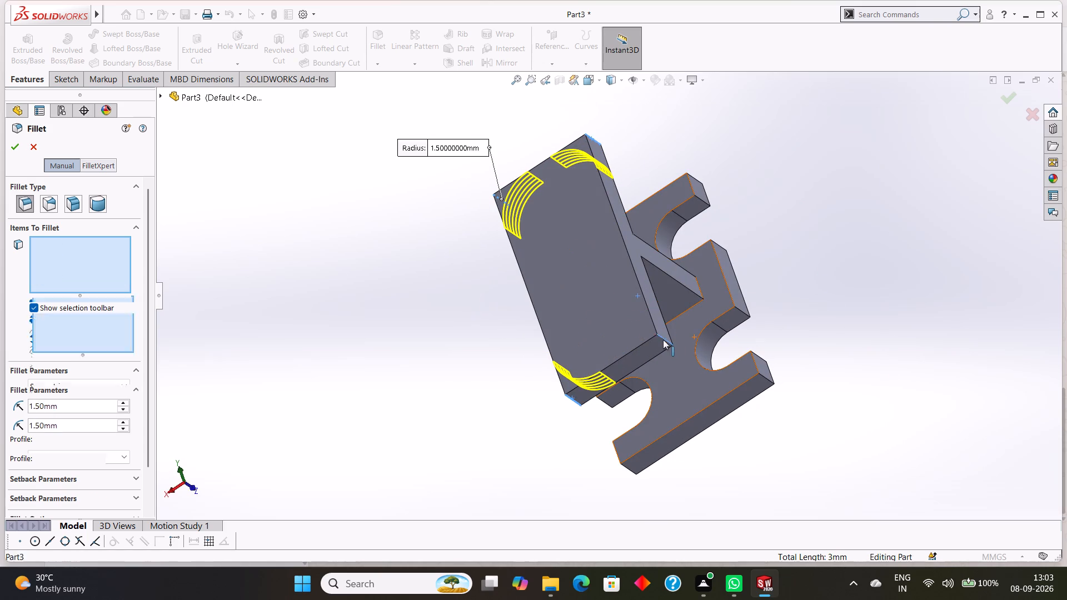
pyautogui.moveTo(854, 229); pyautogui.dragTo(894, 359, button='middle')
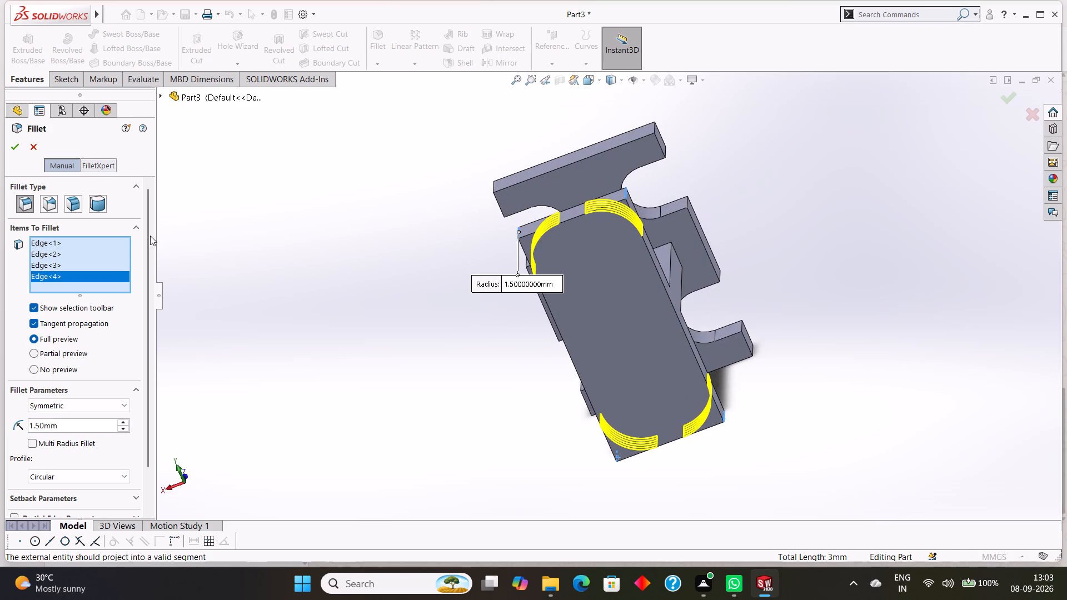
pyautogui.click(13, 156)
pyautogui.click(12, 147)
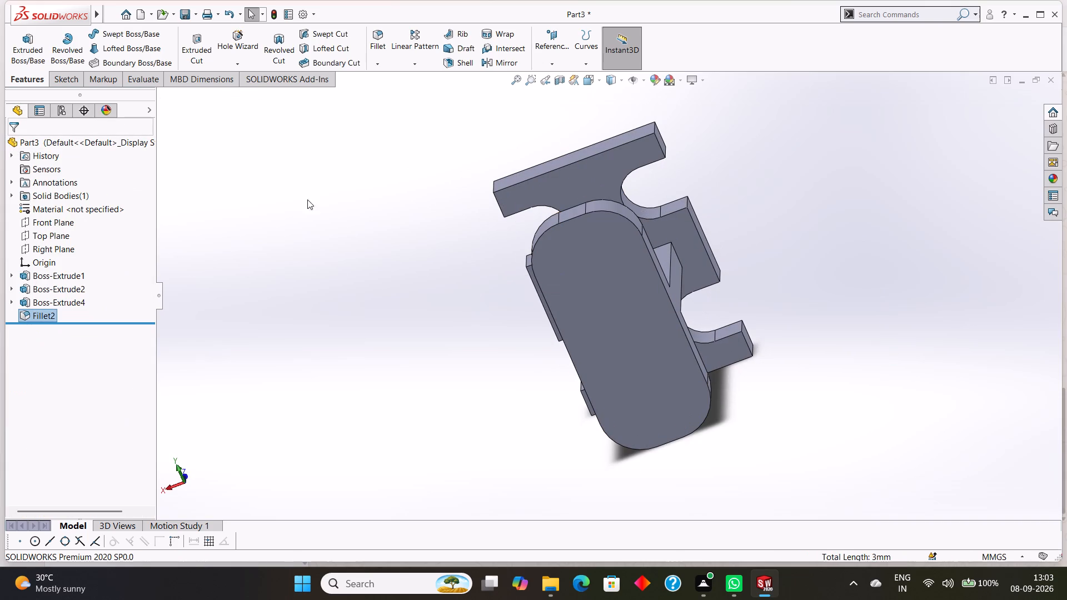
# Examine the part from several sides, checking the rounded end plate against the boss and the notched plate.
pyautogui.click(842, 209)
pyautogui.moveTo(842, 208); pyautogui.dragTo(942, 185, button='middle')
pyautogui.scroll(1, 893, 245)
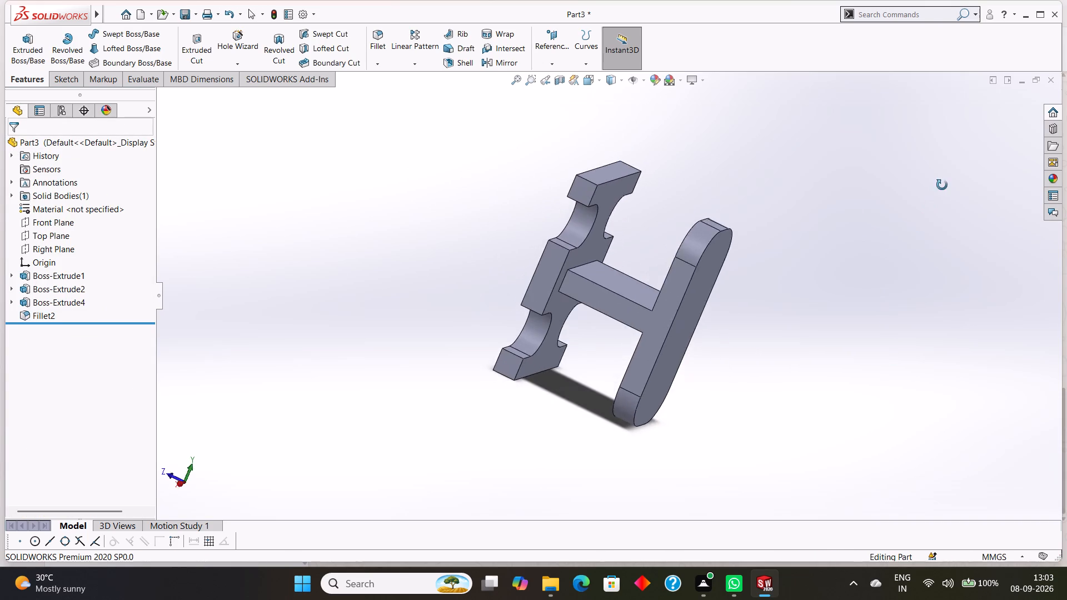
pyautogui.moveTo(942, 185); pyautogui.dragTo(984, 288, button='middle')
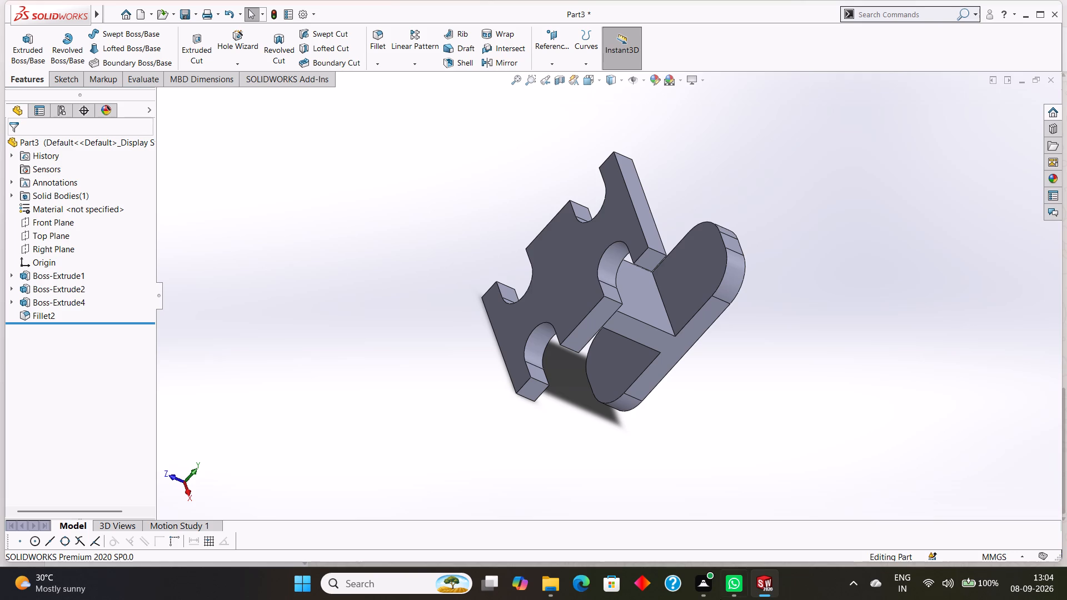
pyautogui.scroll(1, 21, 527)
pyautogui.moveTo(765, 349); pyautogui.dragTo(716, 301, button='middle')
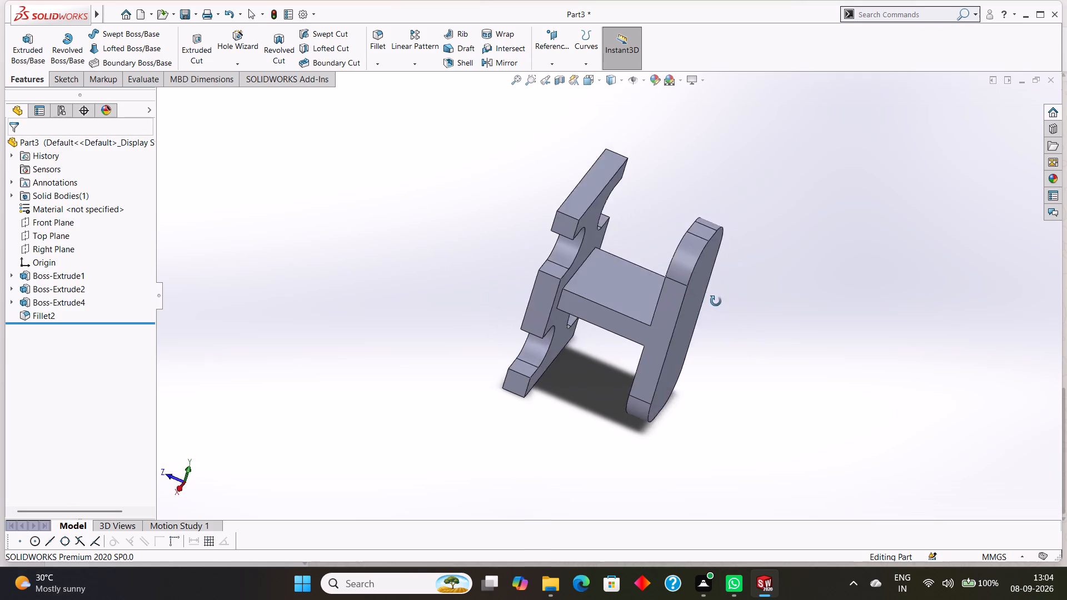
pyautogui.moveTo(716, 301); pyautogui.dragTo(696, 261, button='middle')
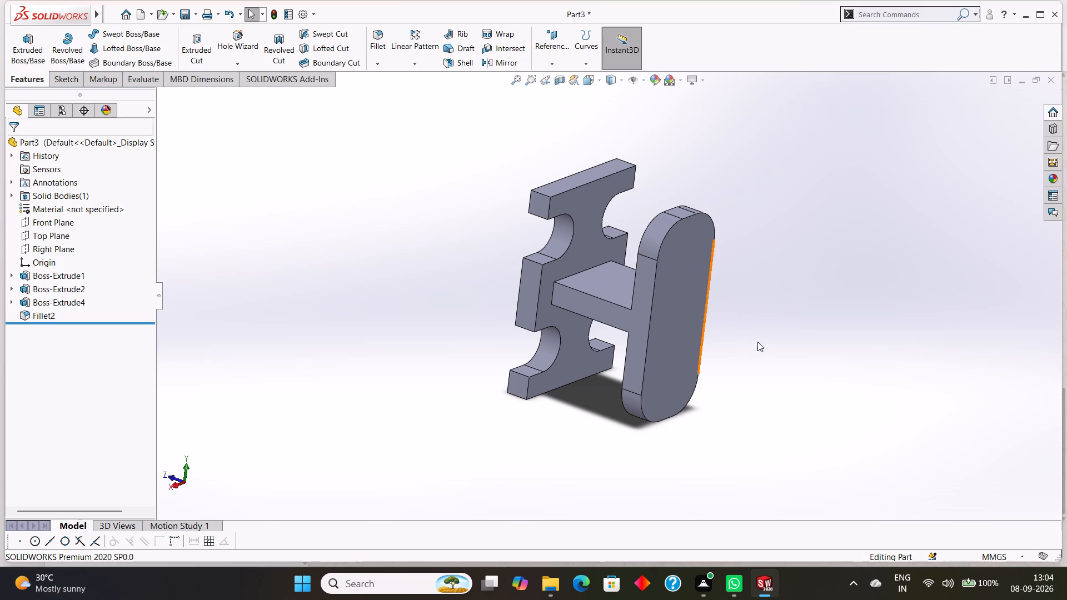
pyautogui.moveTo(778, 344); pyautogui.dragTo(775, 359, button='middle')
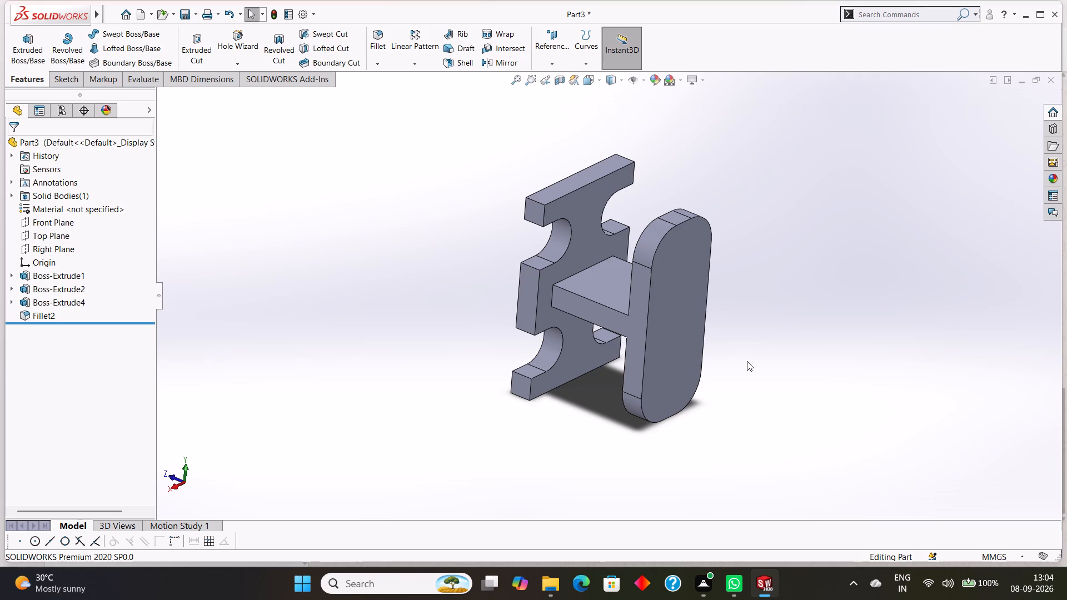
pyautogui.moveTo(840, 326); pyautogui.dragTo(768, 289, button='middle')
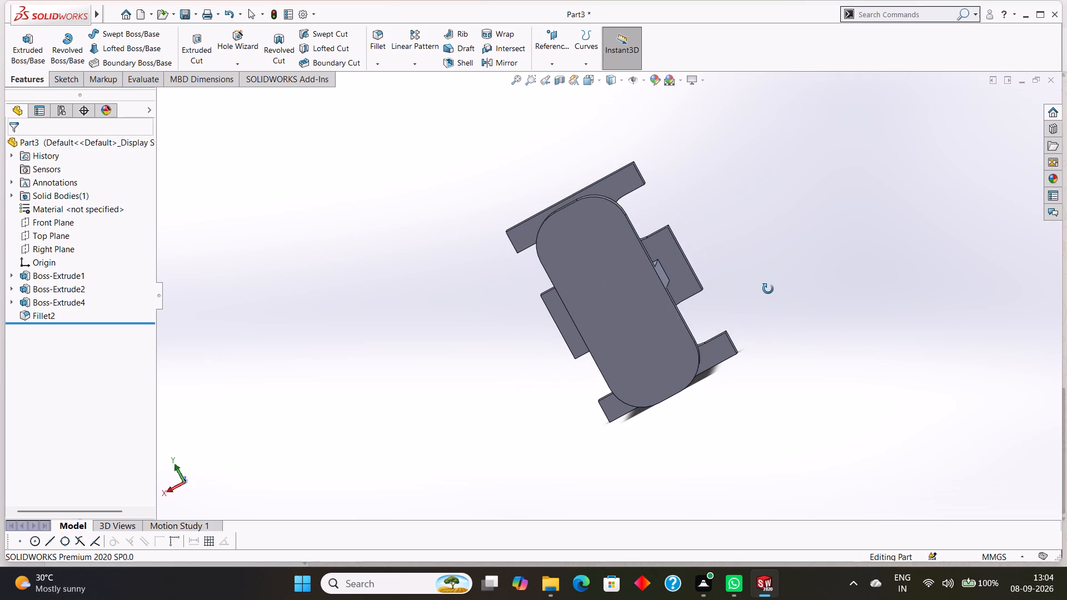
pyautogui.moveTo(768, 289); pyautogui.dragTo(771, 293, button='middle')
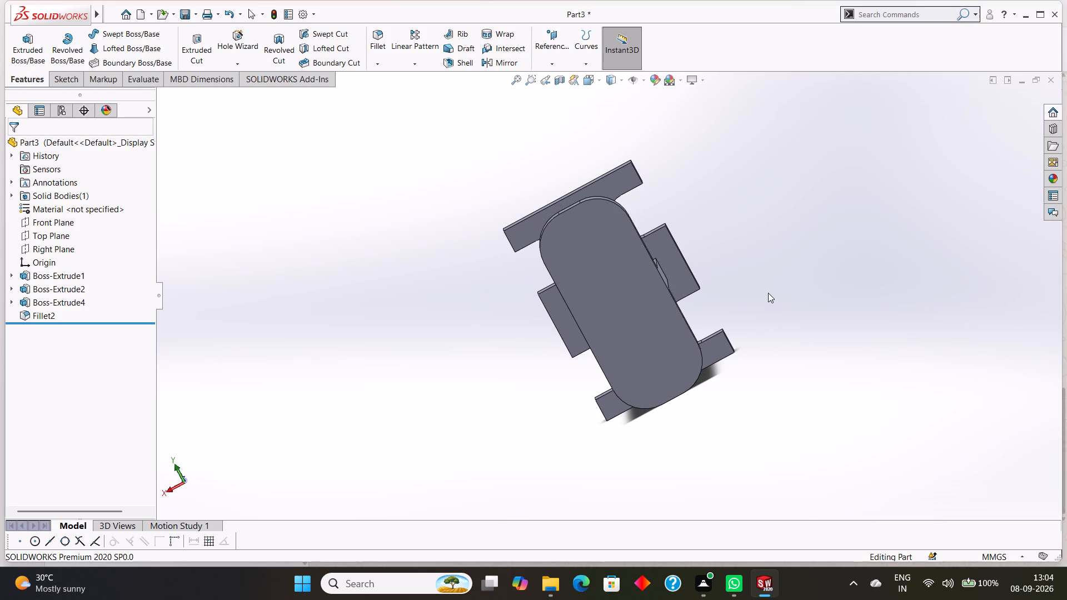
# Open a new sketch on the end plate's outer face, viewed straight on.
pyautogui.click(601, 246)
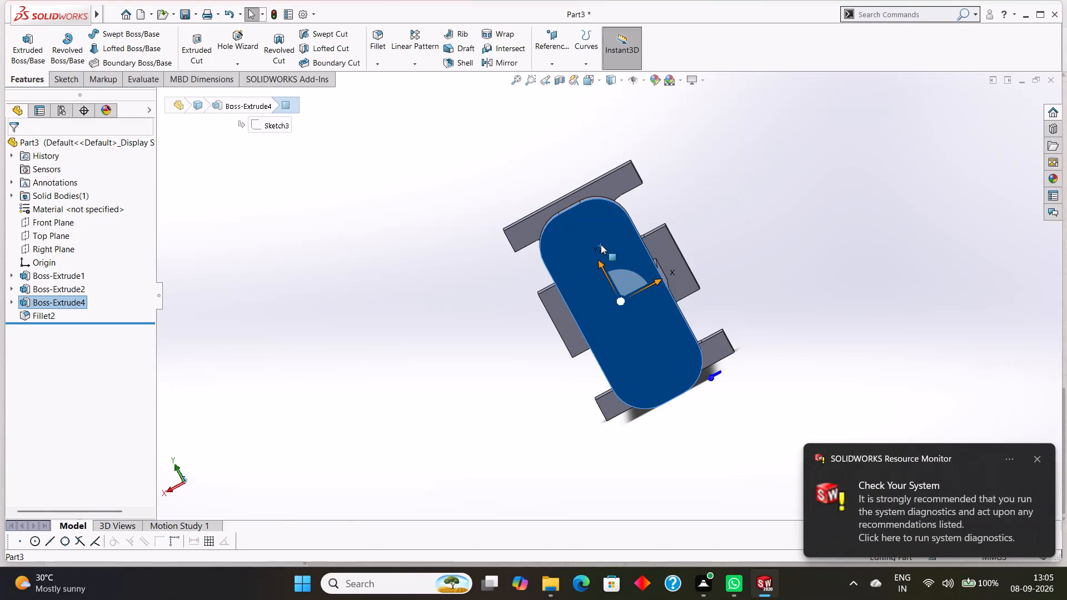
pyautogui.hotkey('ctrl', '8')
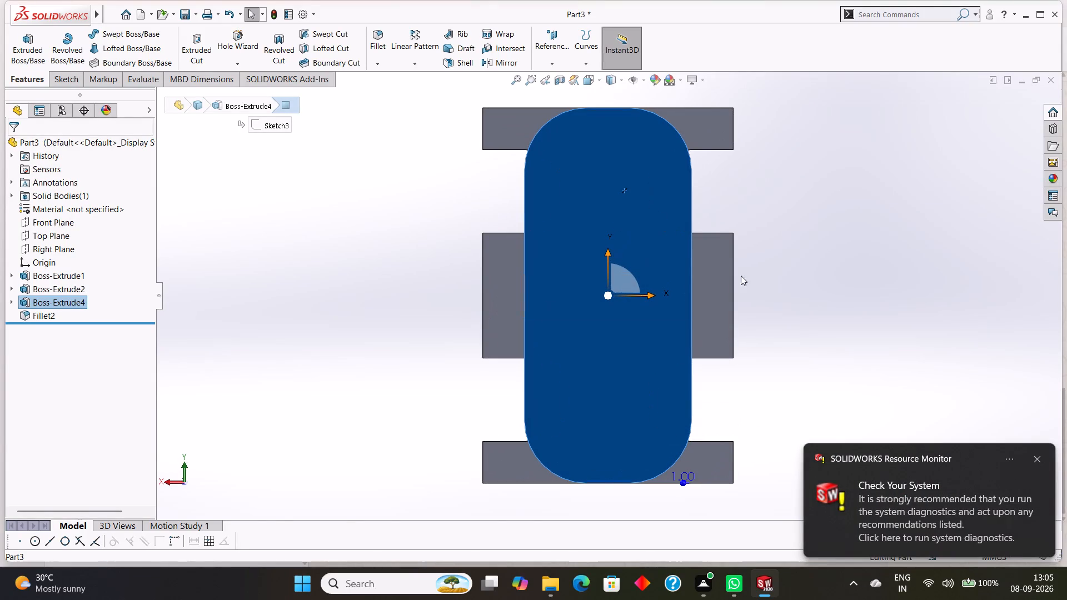
pyautogui.click(1036, 454)
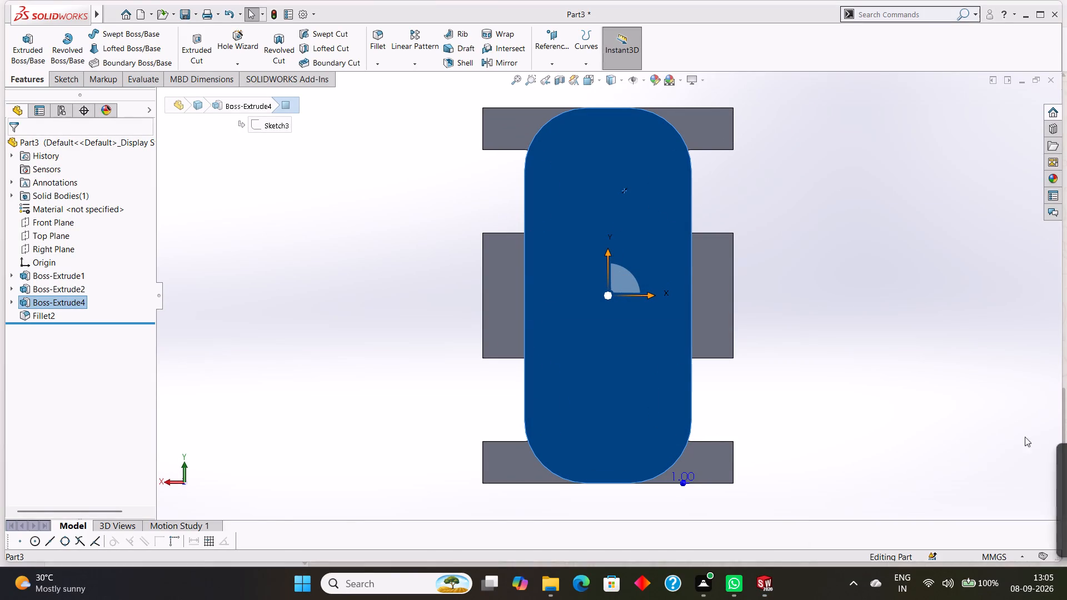
pyautogui.click(944, 214)
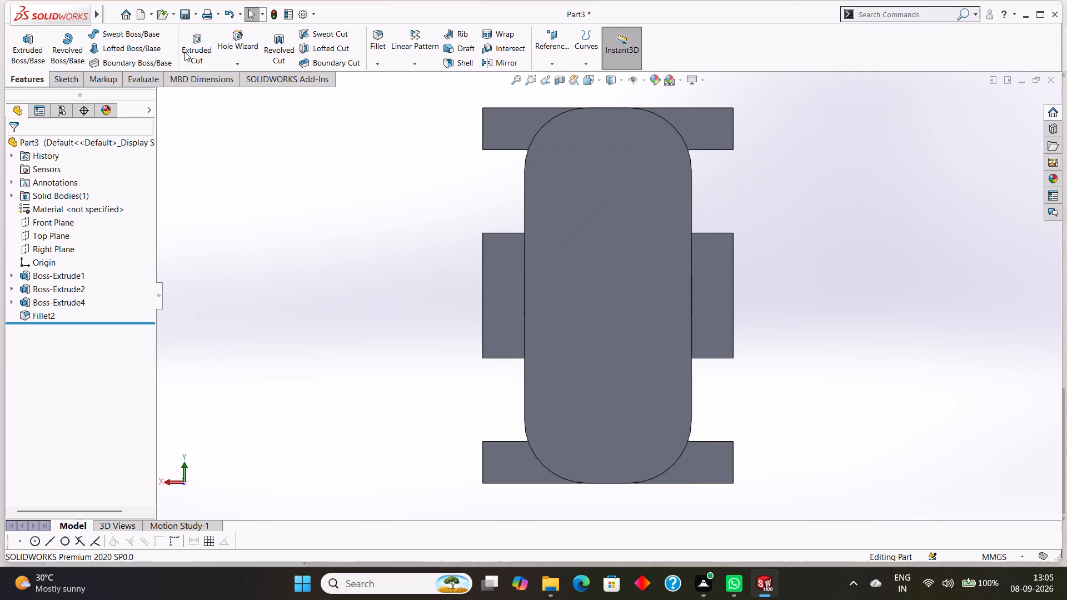
pyautogui.click(67, 77)
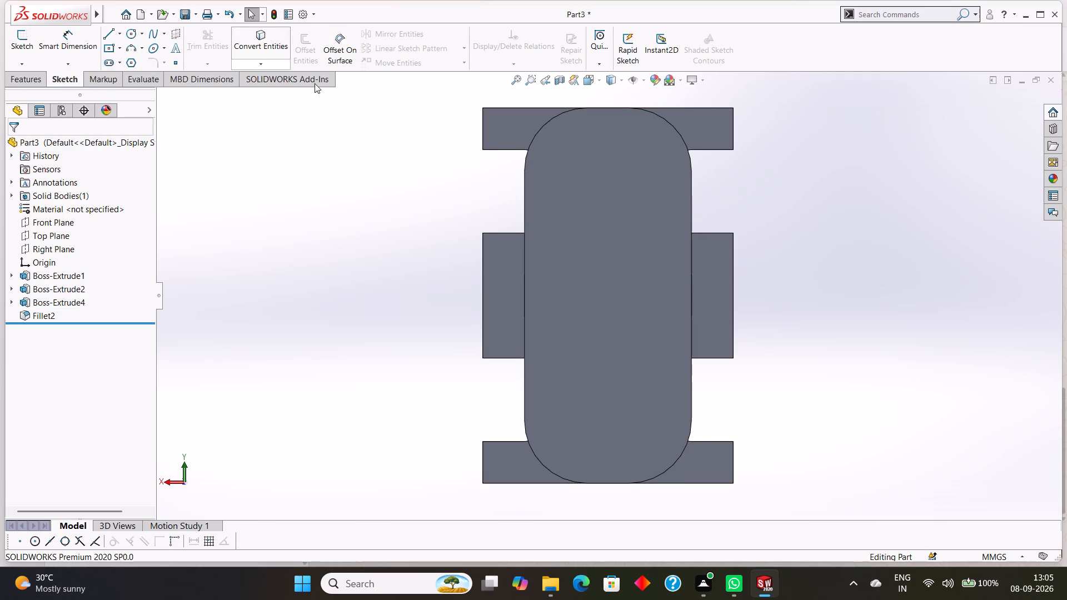
pyautogui.rightClick(639, 152)
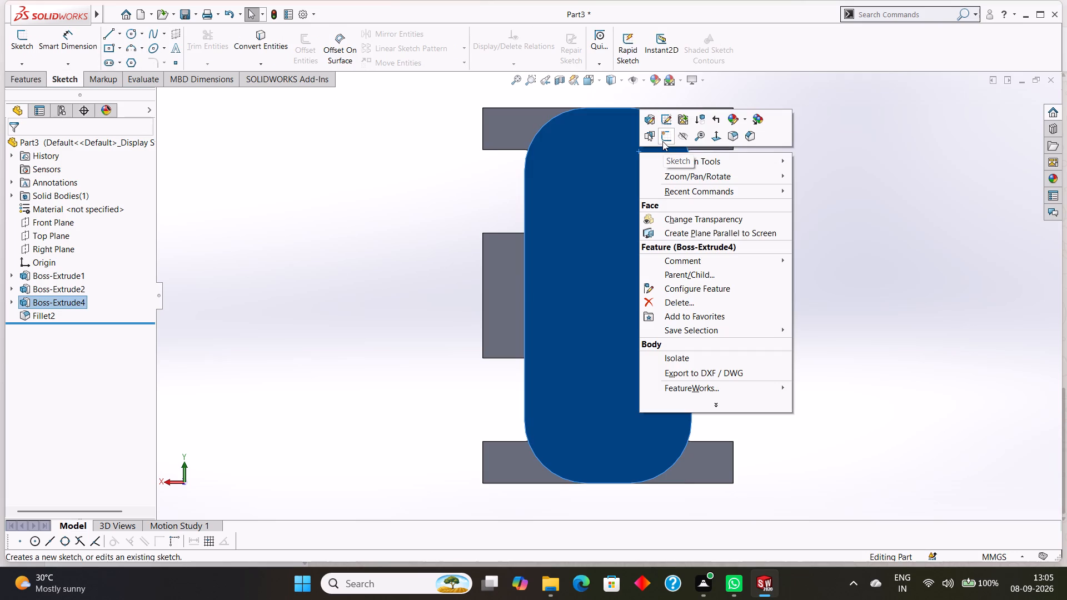
pyautogui.click(662, 141)
# Sketch a circle of about 0.69 mm radius near the end plate's upper end, midway across its width and level with the corner fillets' lower ends.
pyautogui.click(139, 36)
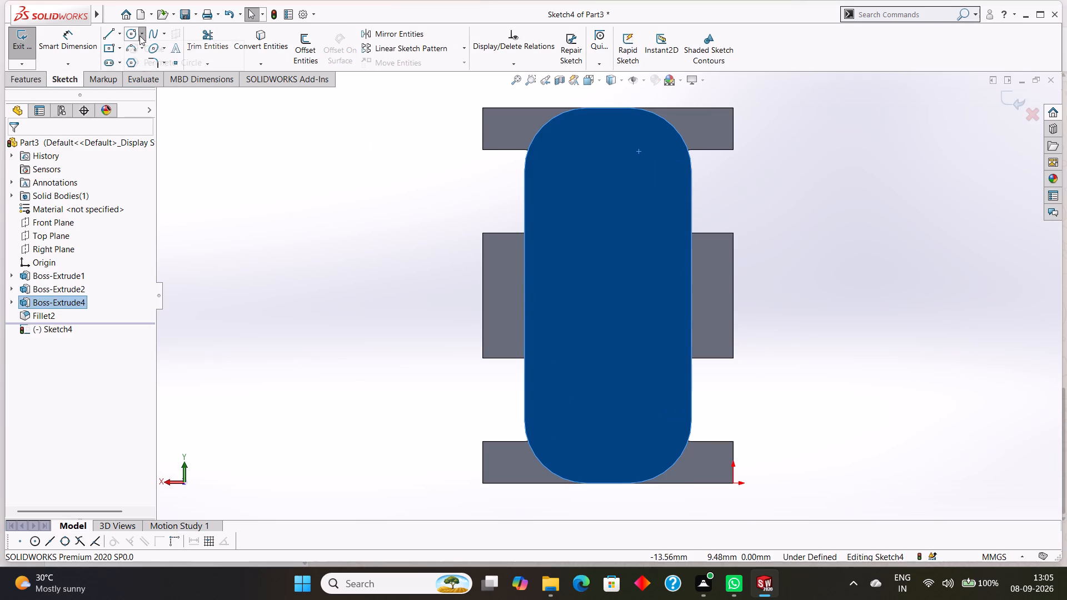
pyautogui.click(147, 44)
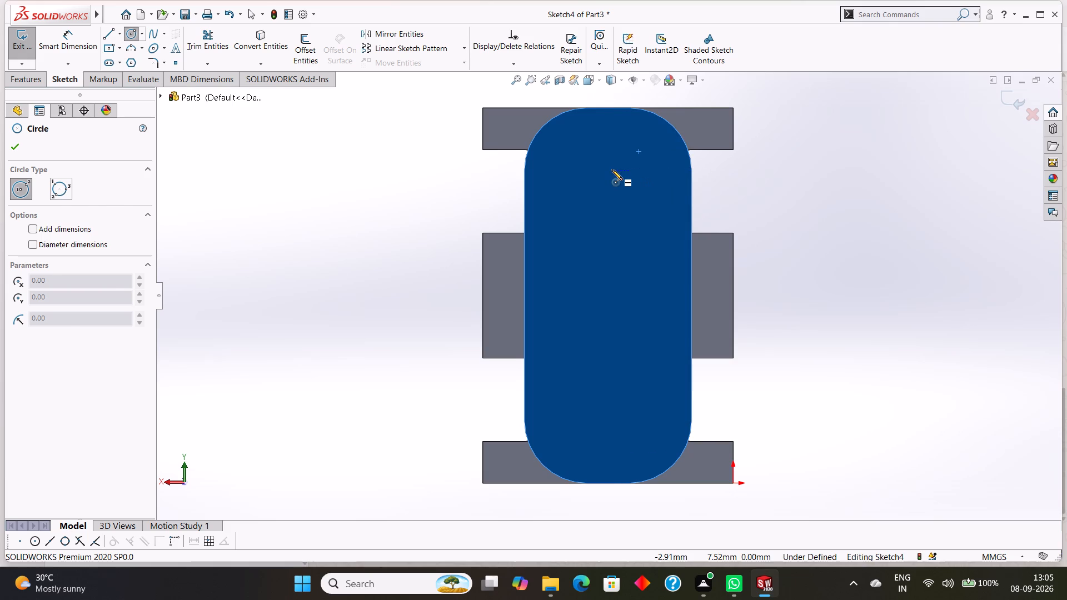
pyautogui.press('Escape')
pyautogui.press('Escape')
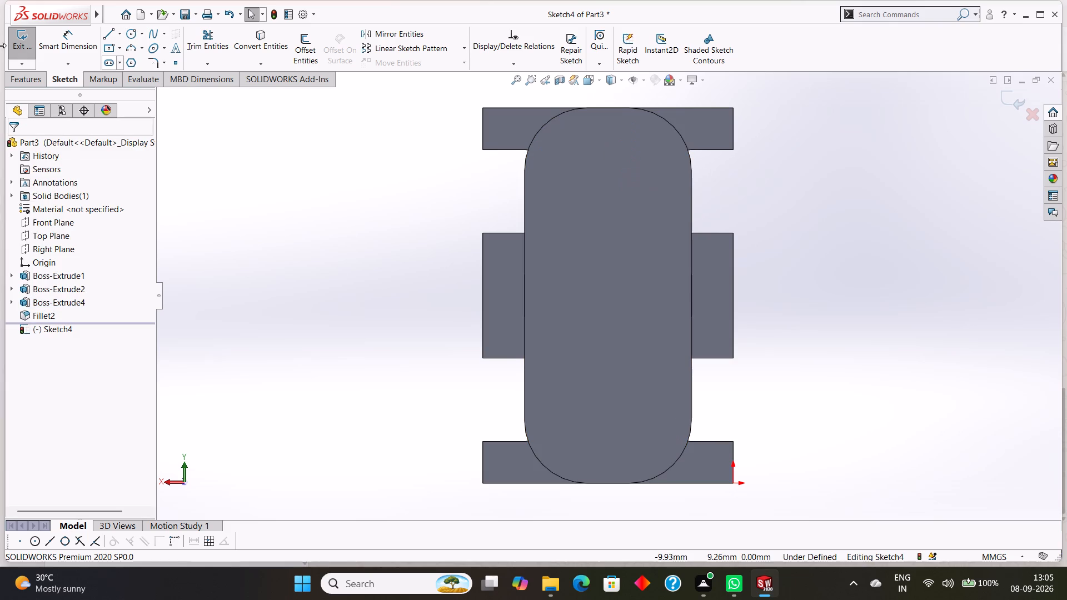
pyautogui.click(129, 29)
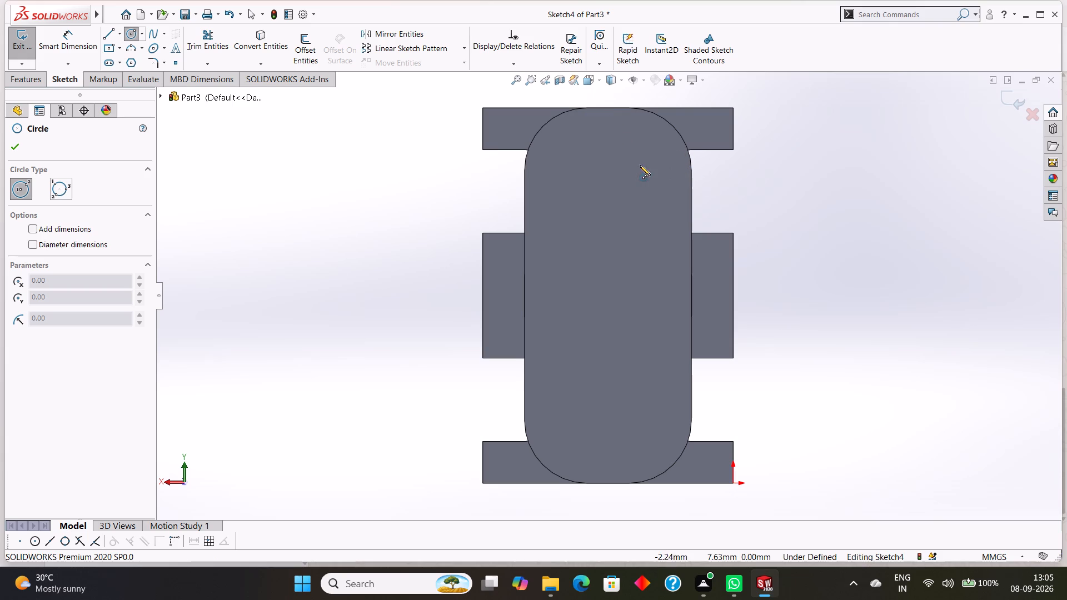
pyautogui.click(610, 169)
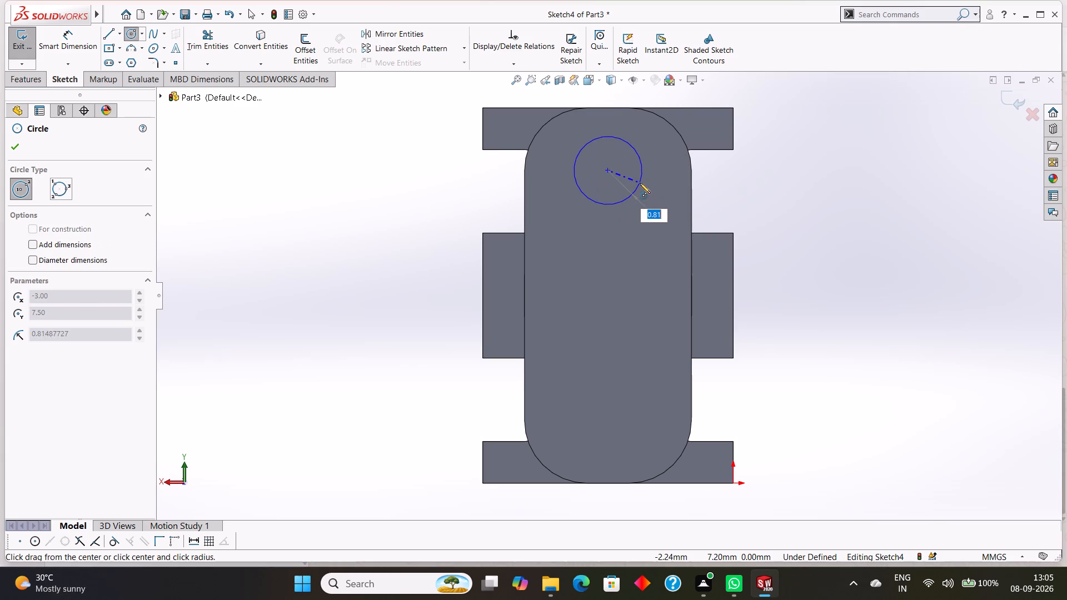
pyautogui.click(634, 183)
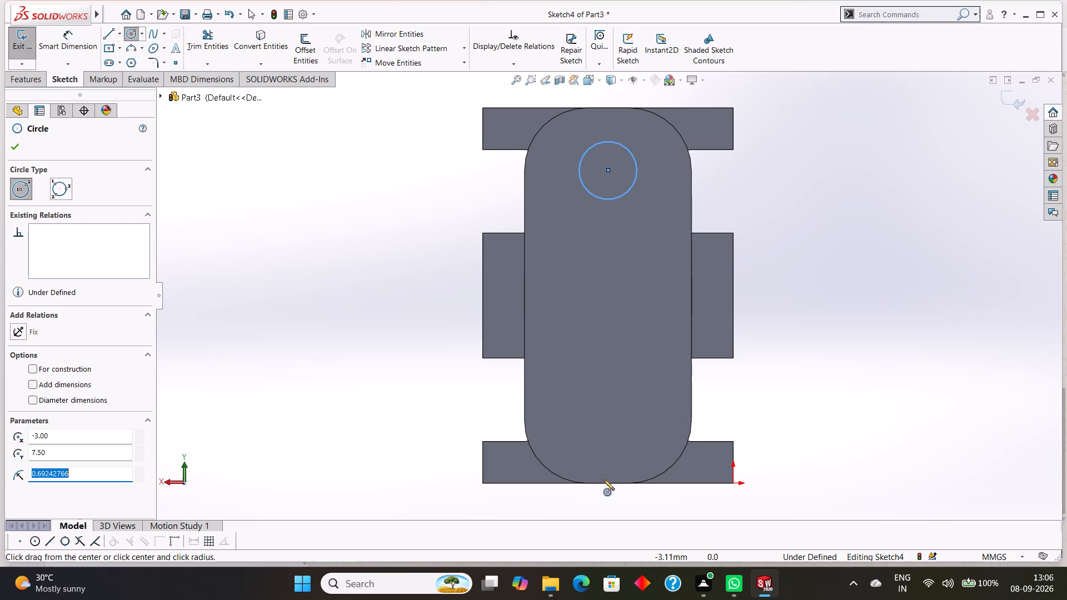
# Sketch a second circle of about 0.75 mm radius near the end plate's lower end, directly below the first circle's centre.
pyautogui.click(607, 421)
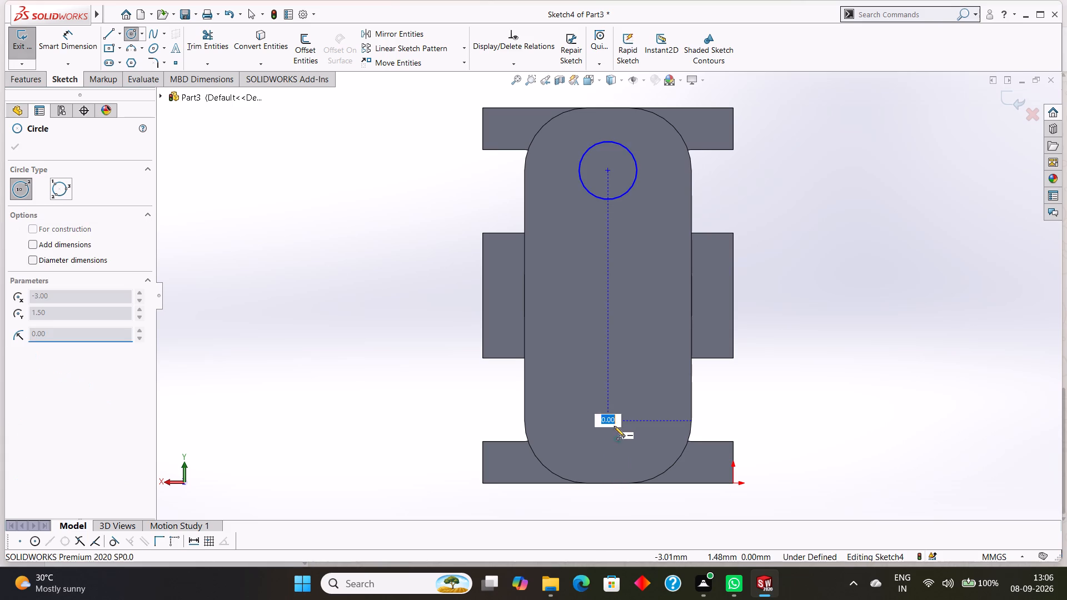
pyautogui.click(636, 435)
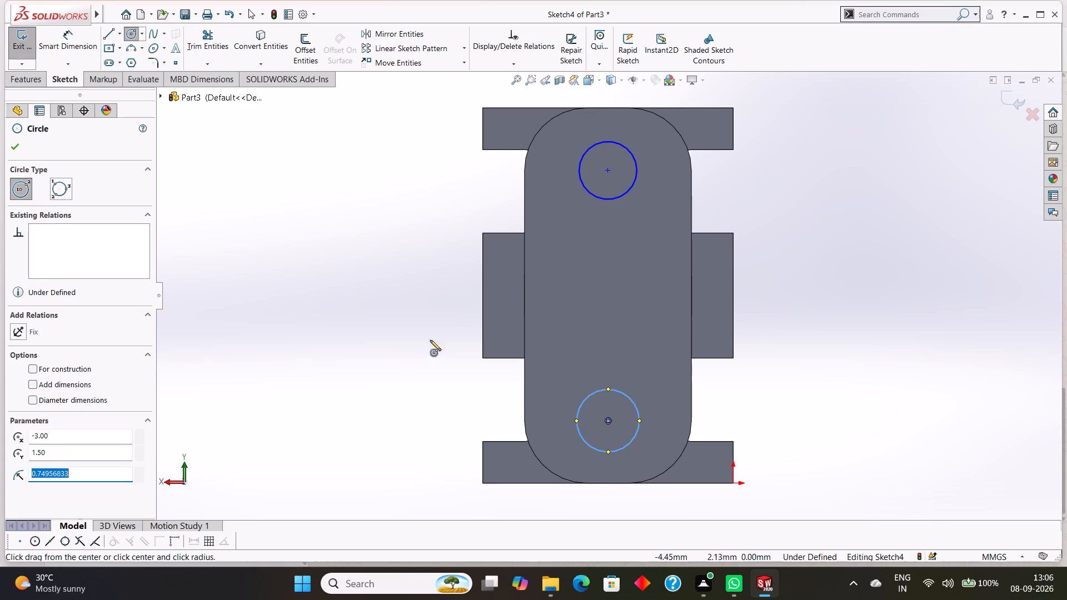
# Dimension both circles' diameters, setting the upper one to 1.5 mm and keeping the lower one as drawn.
pyautogui.click(74, 44)
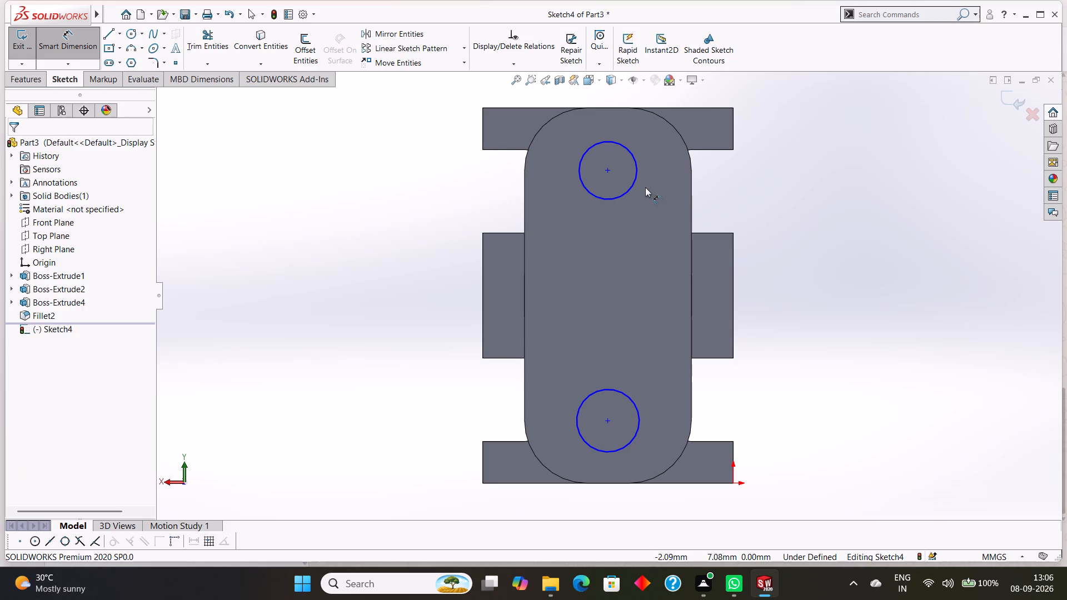
pyautogui.click(636, 177)
pyautogui.click(665, 182)
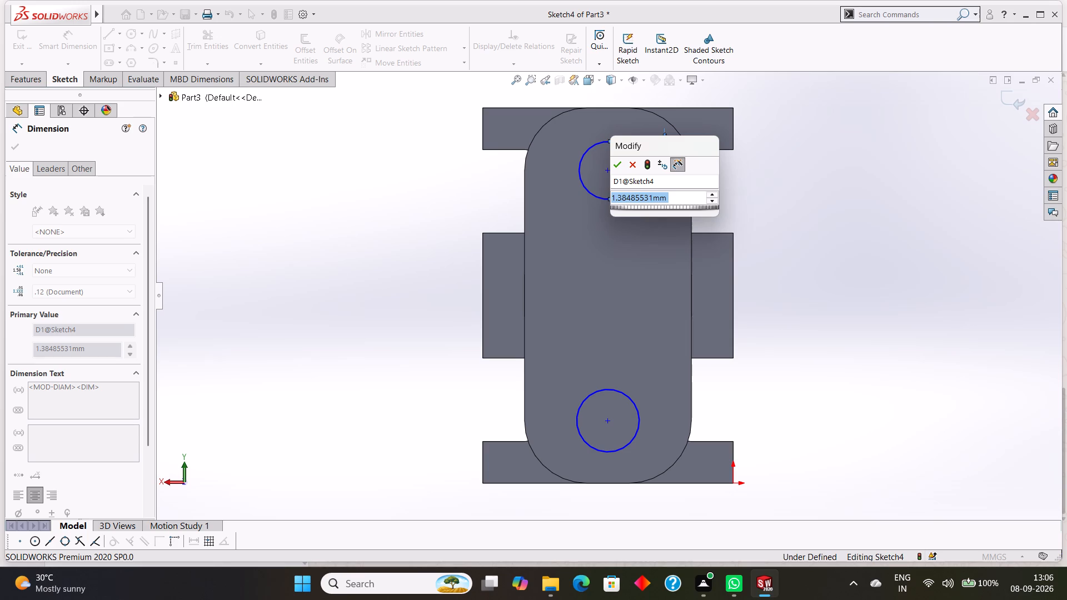
pyautogui.write('1.5')
pyautogui.press('Return')
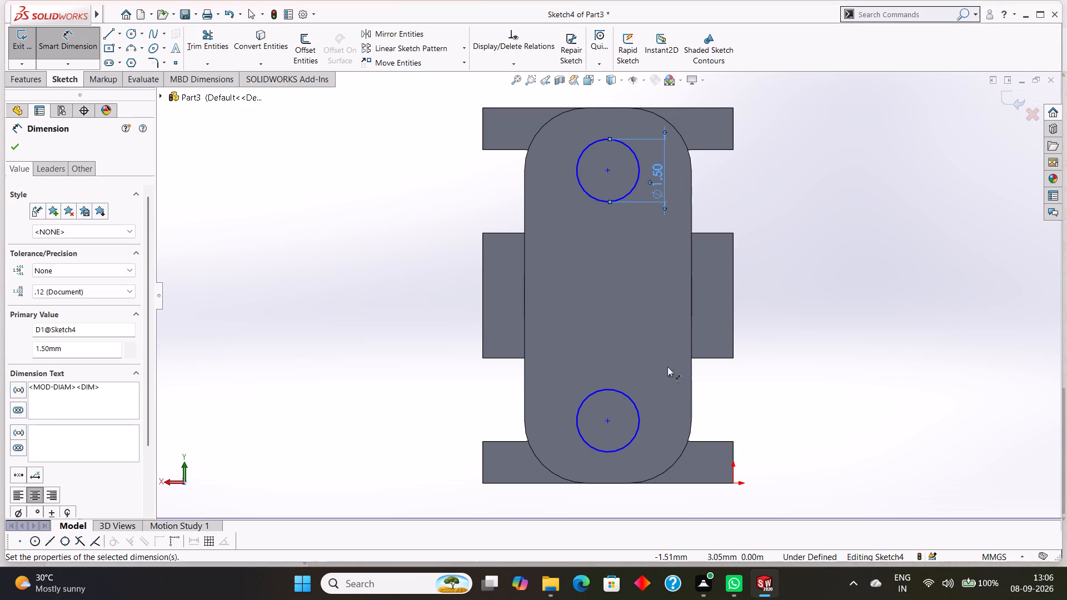
pyautogui.click(643, 418)
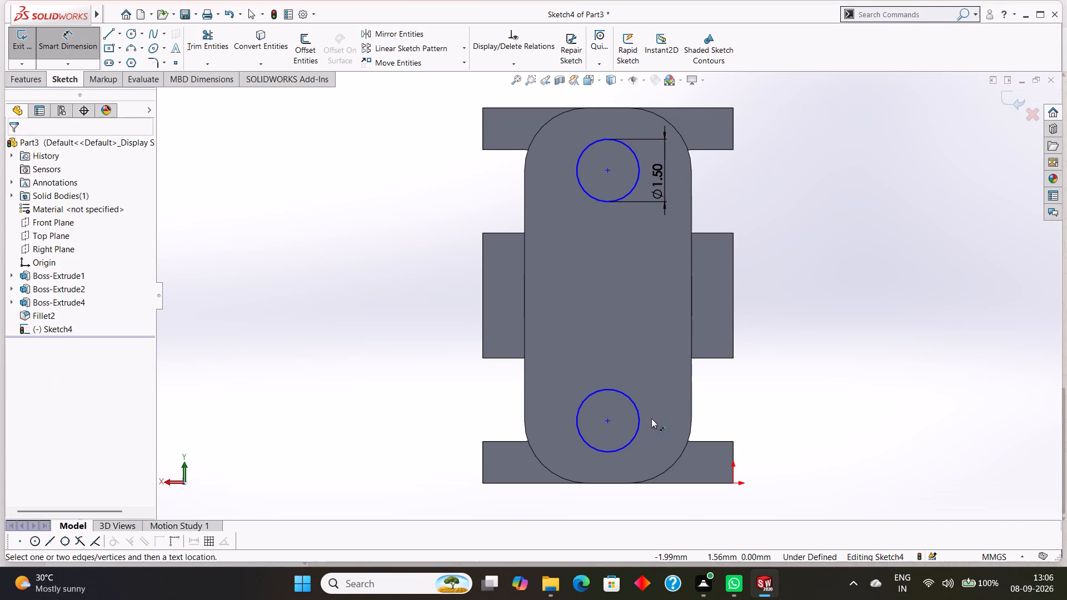
pyautogui.click(637, 413)
pyautogui.click(670, 413)
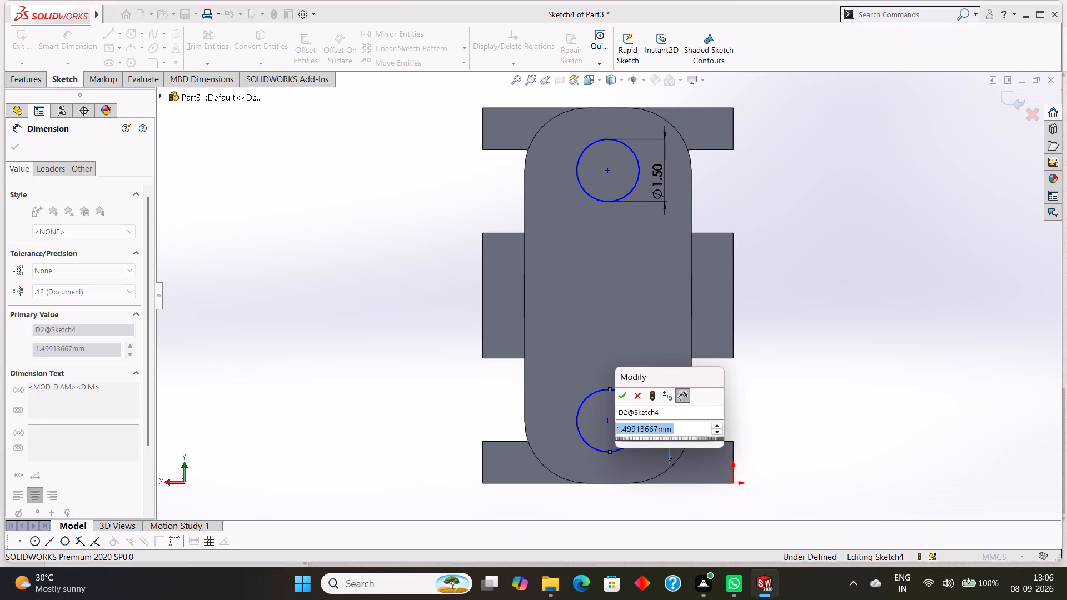
pyautogui.click(624, 397)
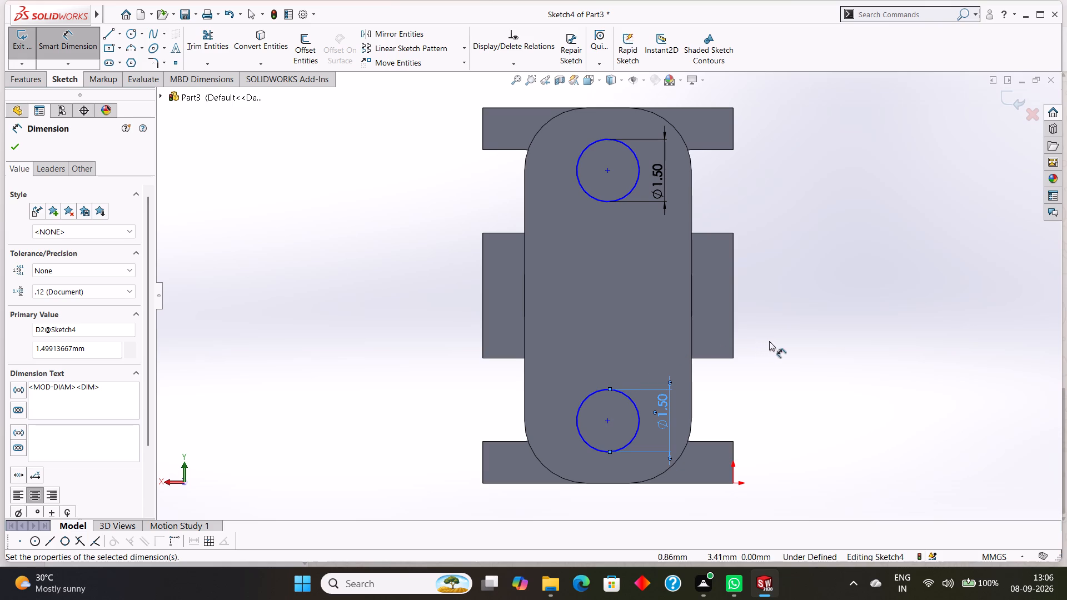
# Cut-extrude both circles through the end plate with a blind depth of 1 mm from the sketch plane.
pyautogui.scroll(-1, 812, 348)
pyautogui.moveTo(812, 349); pyautogui.dragTo(840, 361, button='middle')
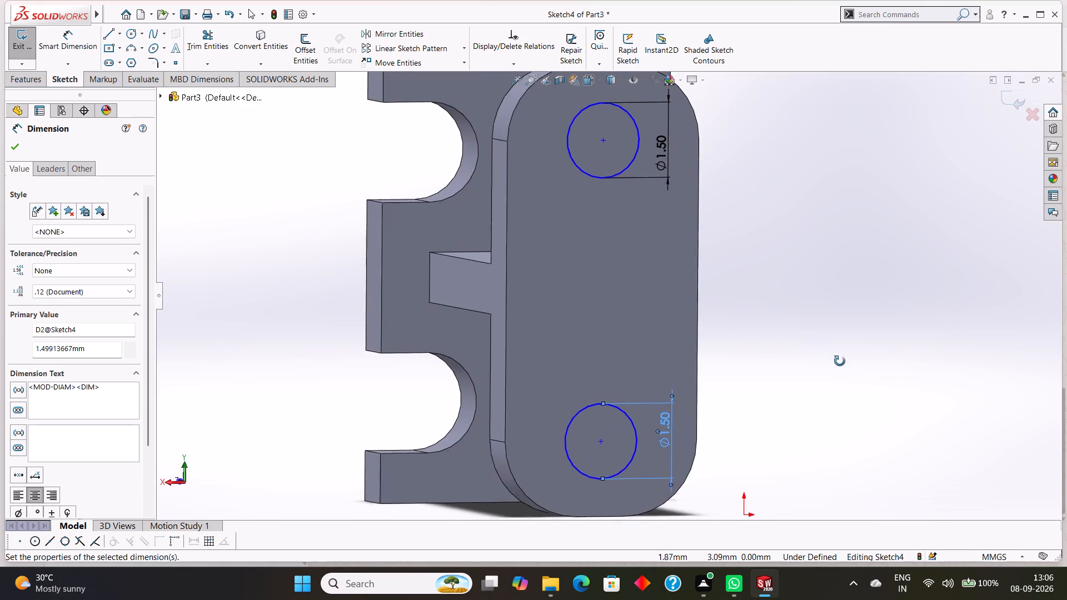
pyautogui.moveTo(840, 361); pyautogui.dragTo(864, 382, button='middle')
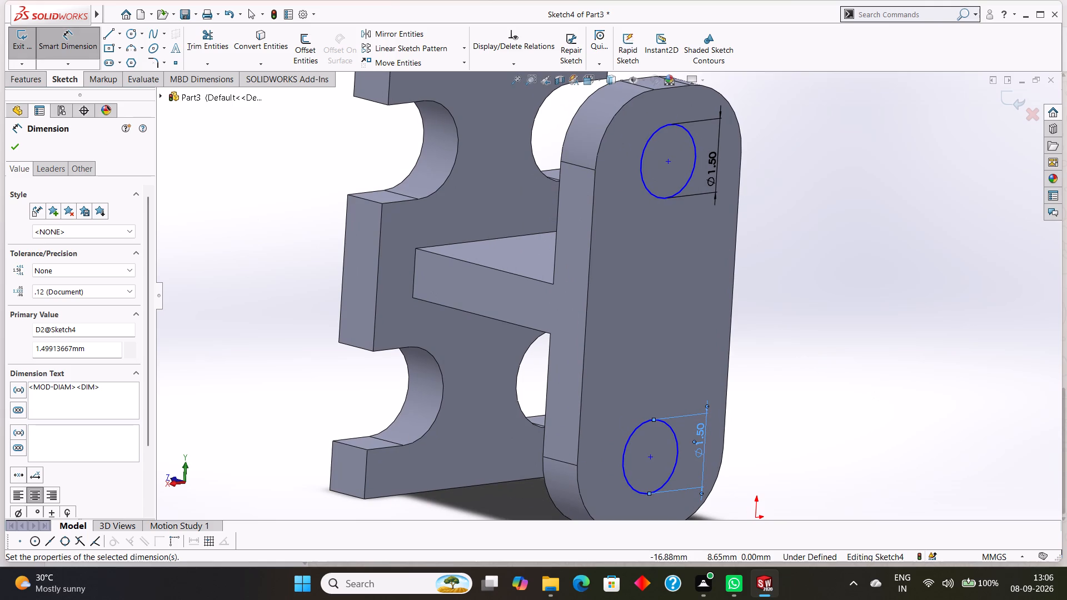
pyautogui.click(26, 84)
pyautogui.click(193, 48)
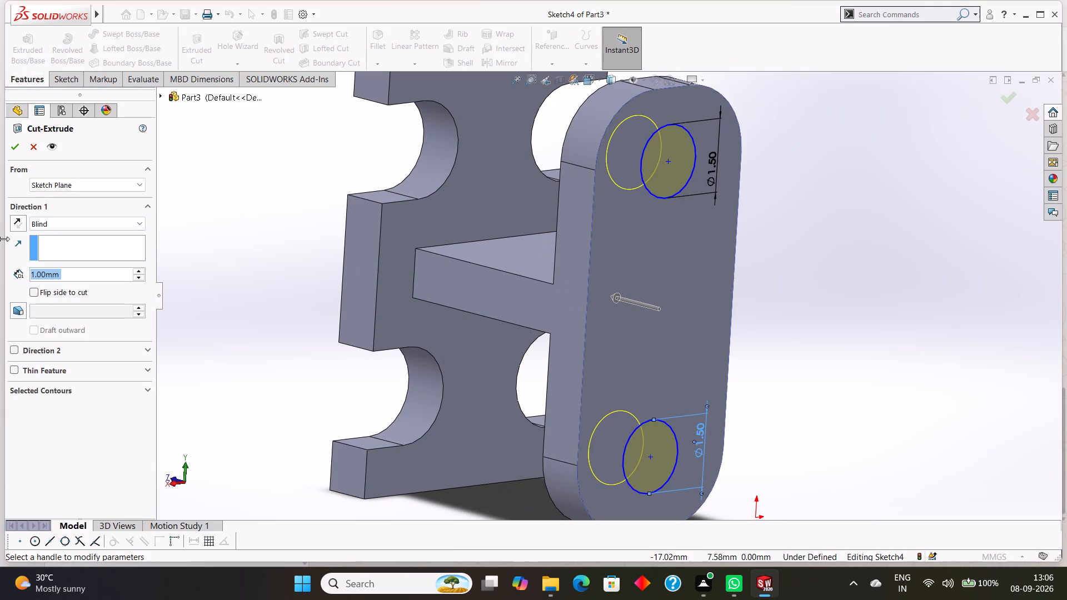
pyautogui.click(14, 144)
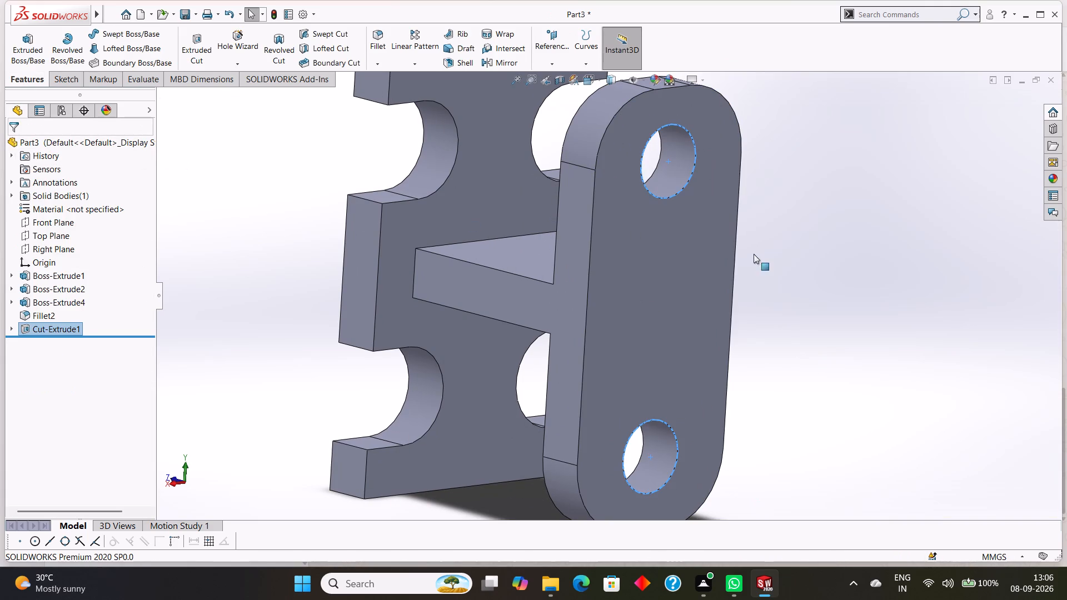
pyautogui.click(963, 283)
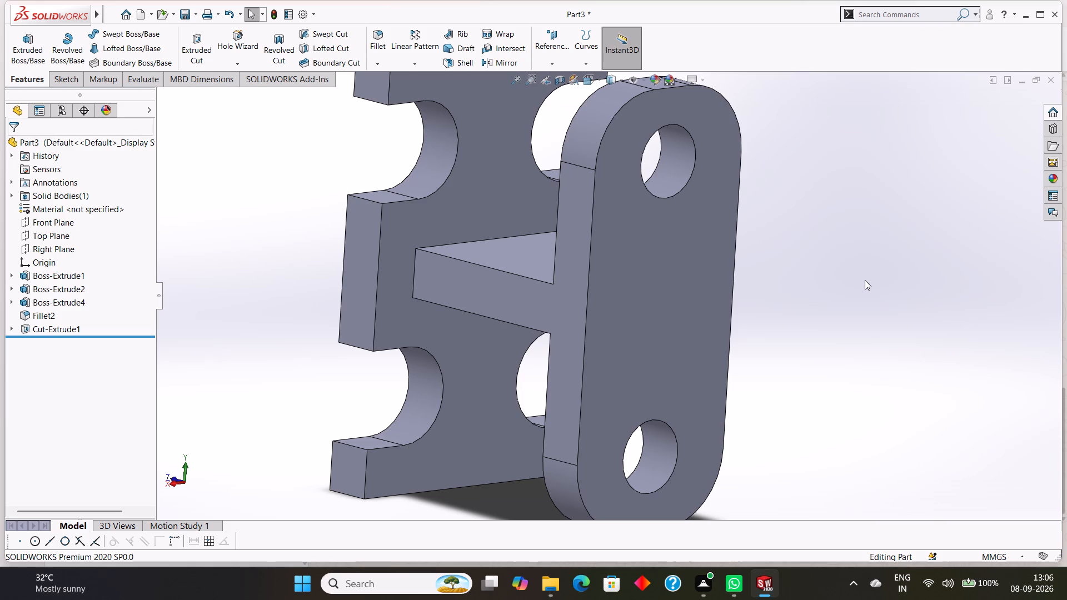
# Examine the part from several sides, checking the two holes in the end plate against the boss and notched plate.
pyautogui.moveTo(865, 280); pyautogui.dragTo(908, 309, button='middle')
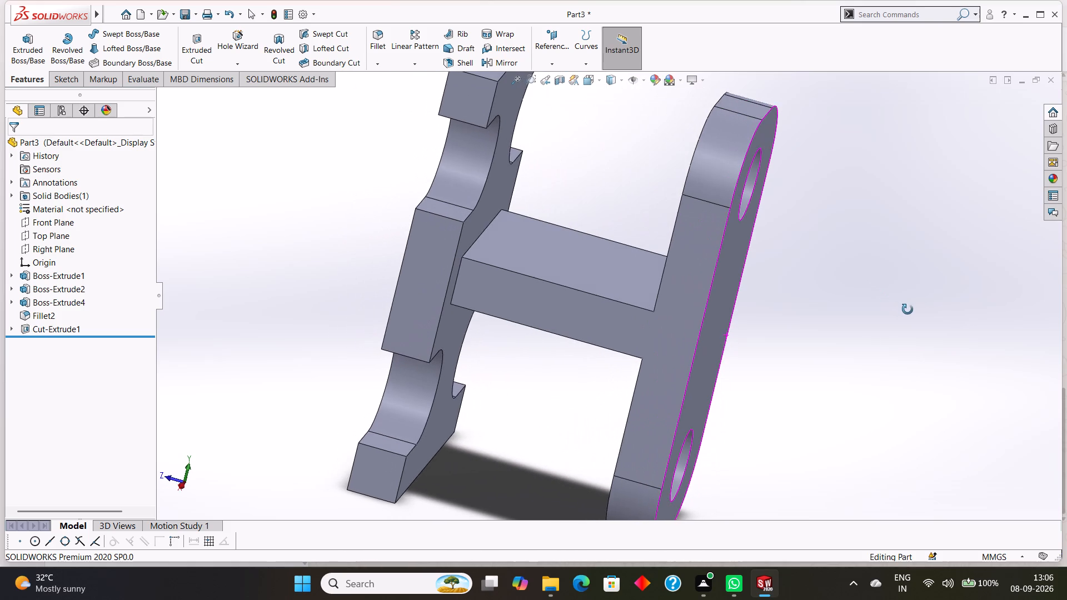
pyautogui.moveTo(908, 309); pyautogui.dragTo(918, 333, button='middle')
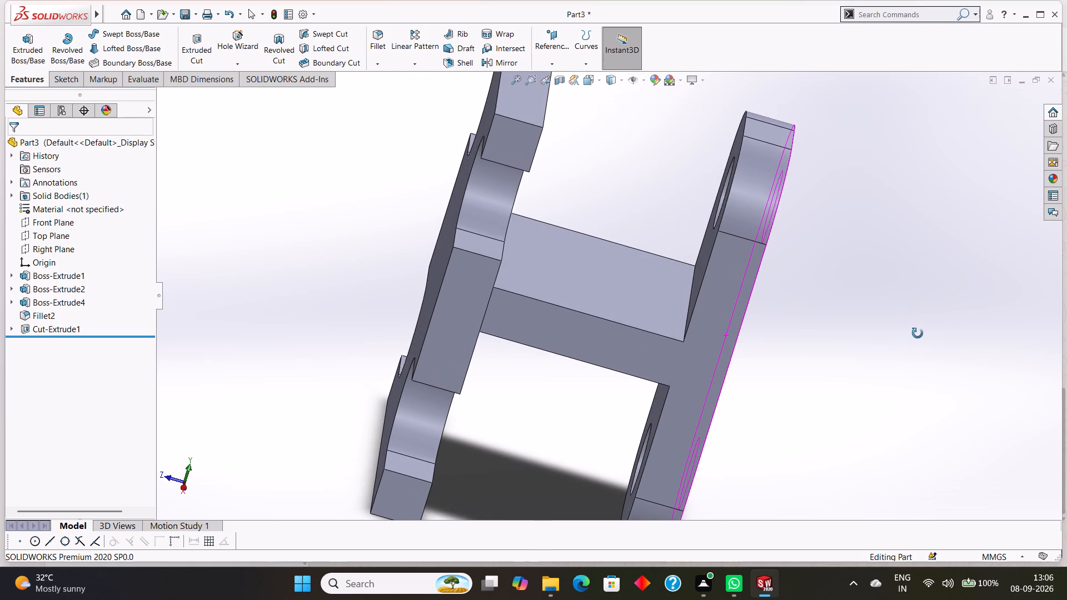
pyautogui.moveTo(918, 333); pyautogui.dragTo(940, 328, button='middle')
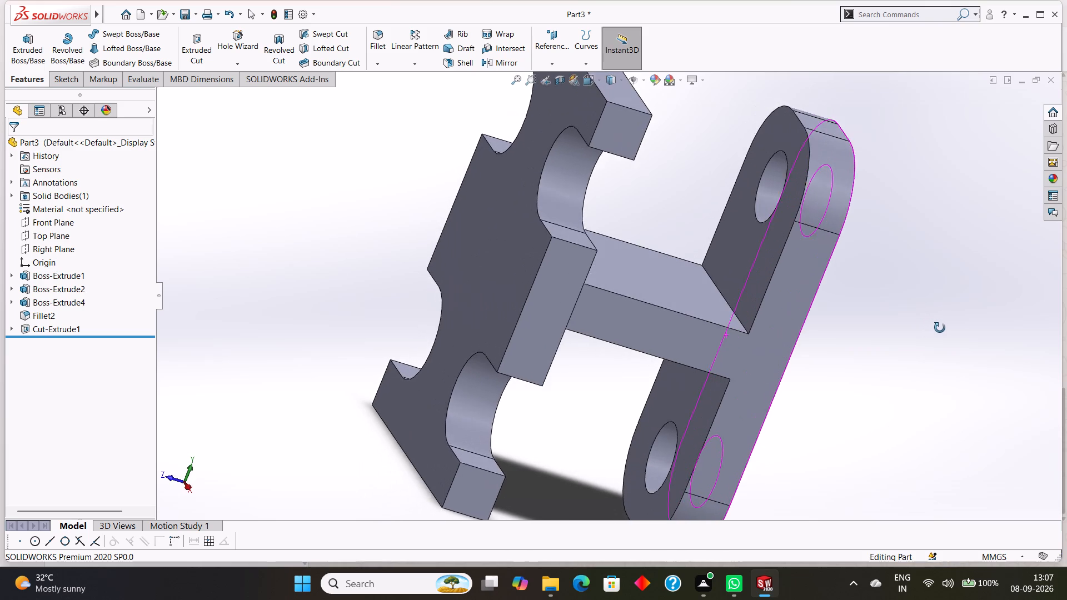
pyautogui.moveTo(940, 328); pyautogui.dragTo(945, 347, button='middle')
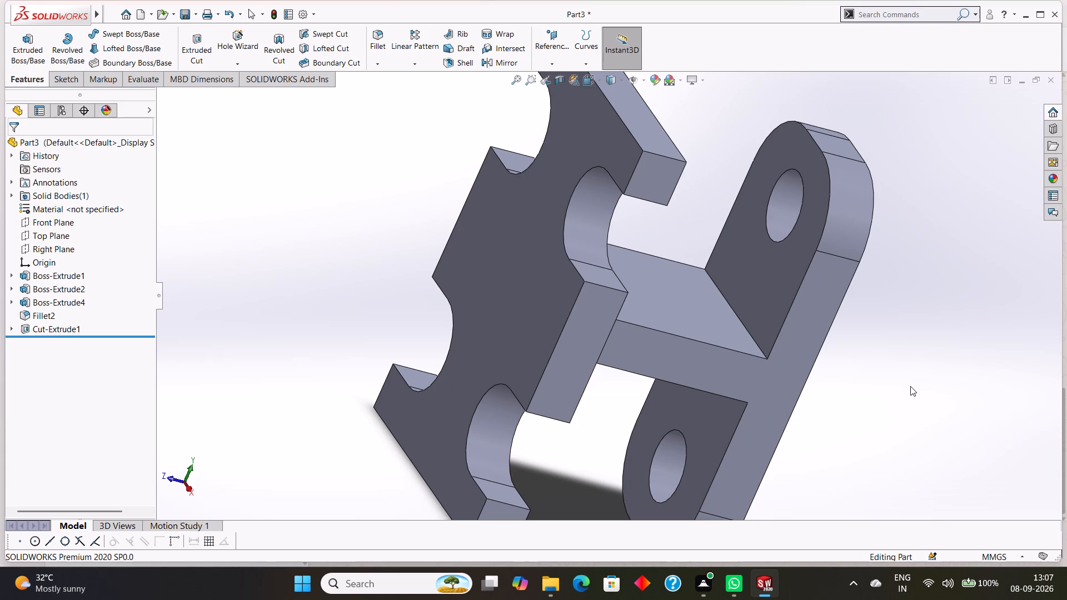
pyautogui.scroll(4, 910, 386)
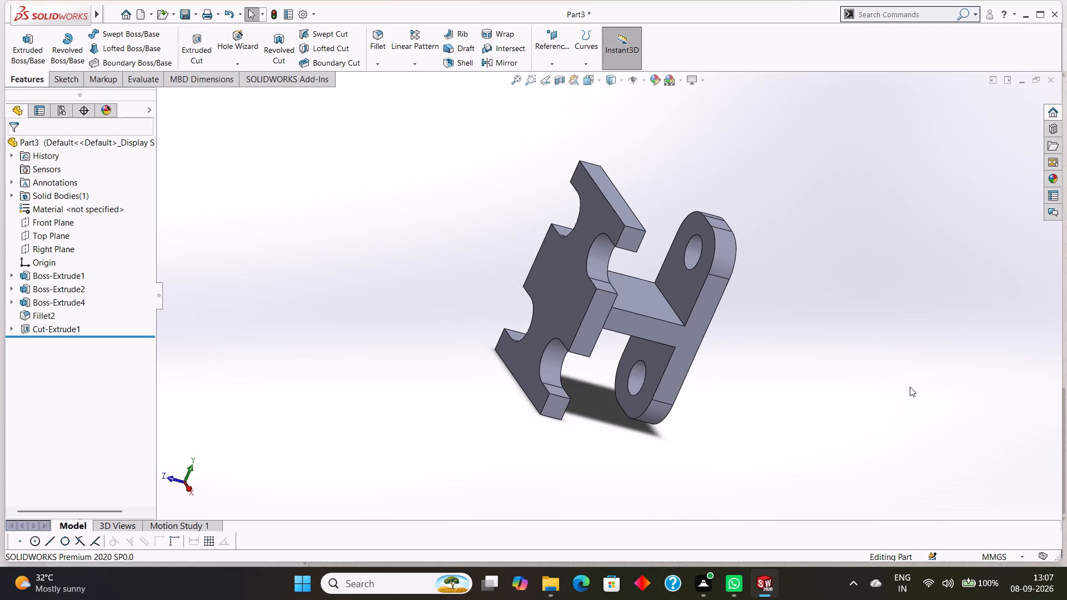
pyautogui.scroll(1, 910, 387)
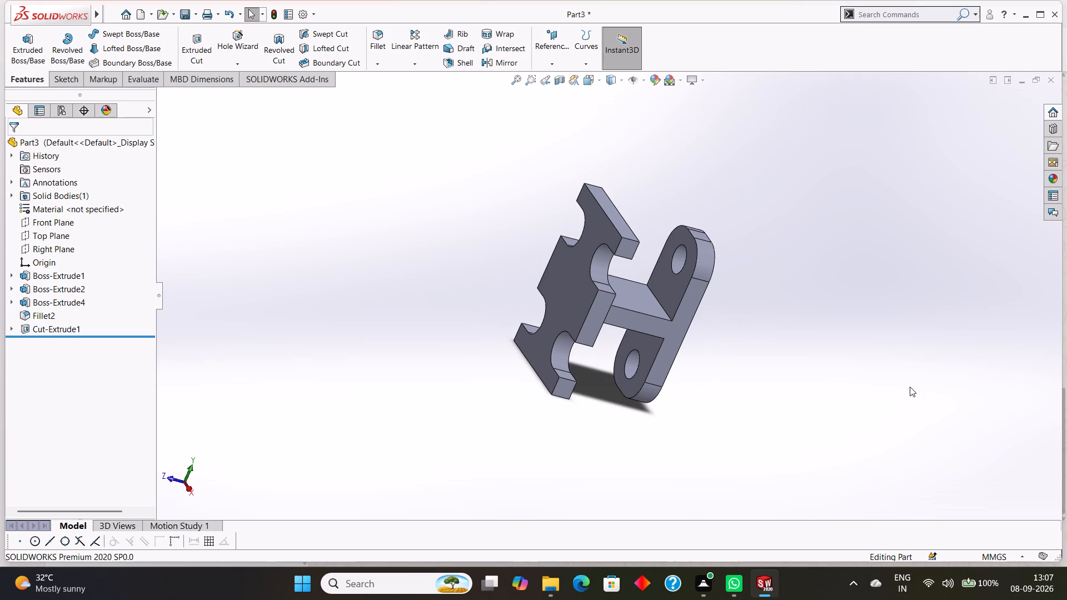
pyautogui.moveTo(910, 387); pyautogui.dragTo(882, 351, button='middle')
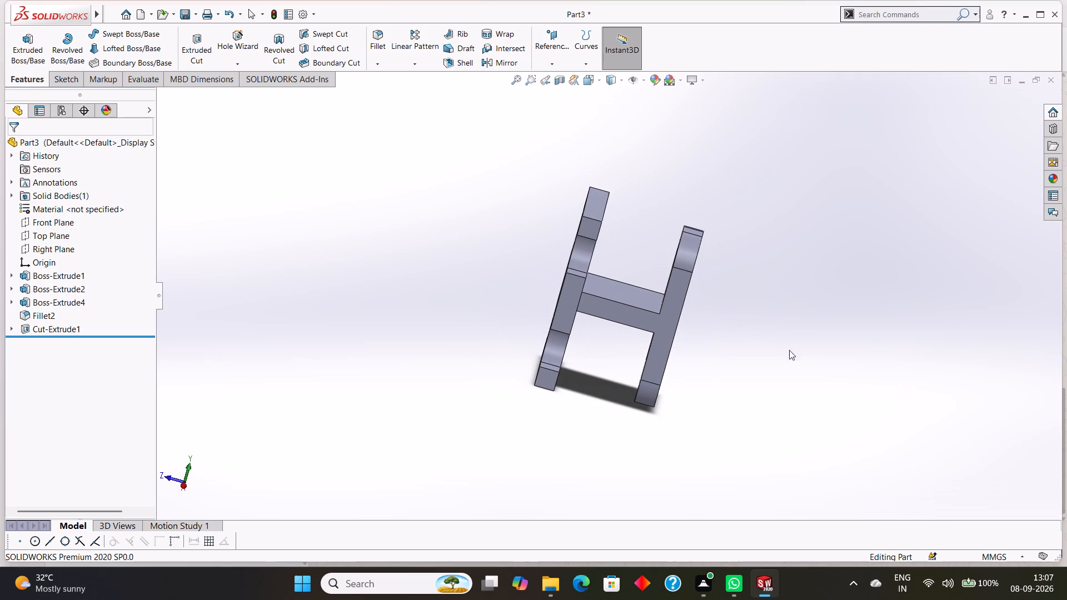
pyautogui.scroll(-1, 639, 252)
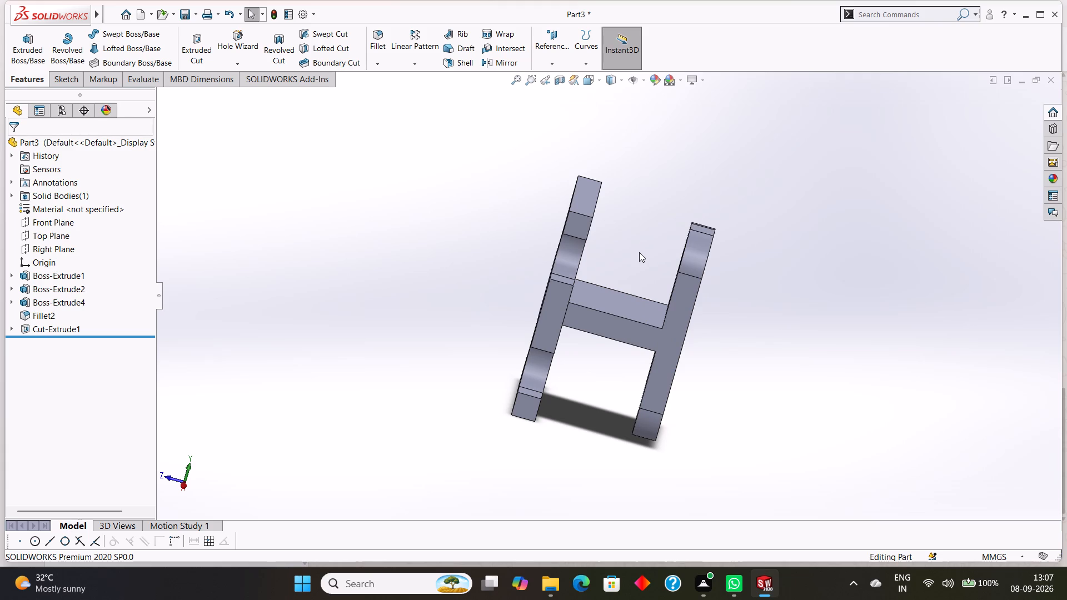
pyautogui.moveTo(795, 312); pyautogui.dragTo(760, 254, button='middle')
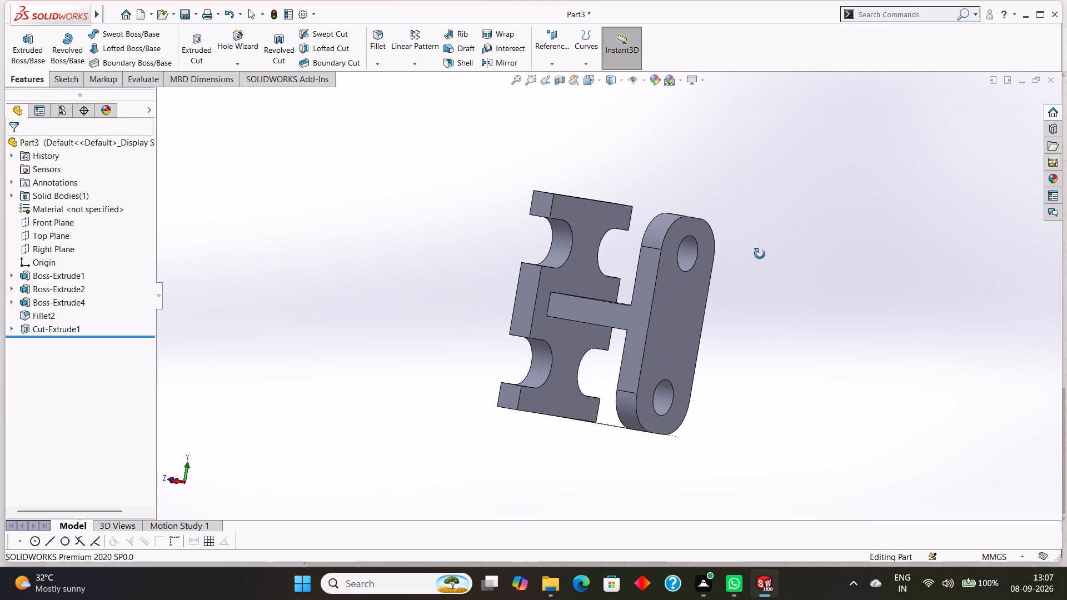
pyautogui.moveTo(760, 254); pyautogui.dragTo(761, 256, button='middle')
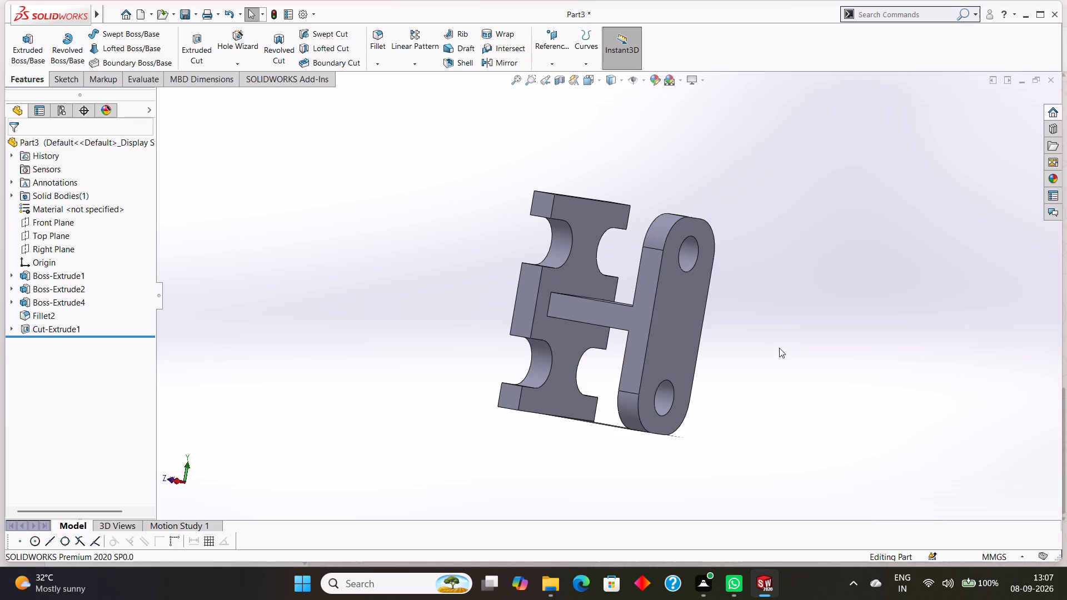
# Save the part in the tryfuji folder as a SOLIDWORKS part named "fork mounting bracket".
pyautogui.hotkey('ctrl', 's')
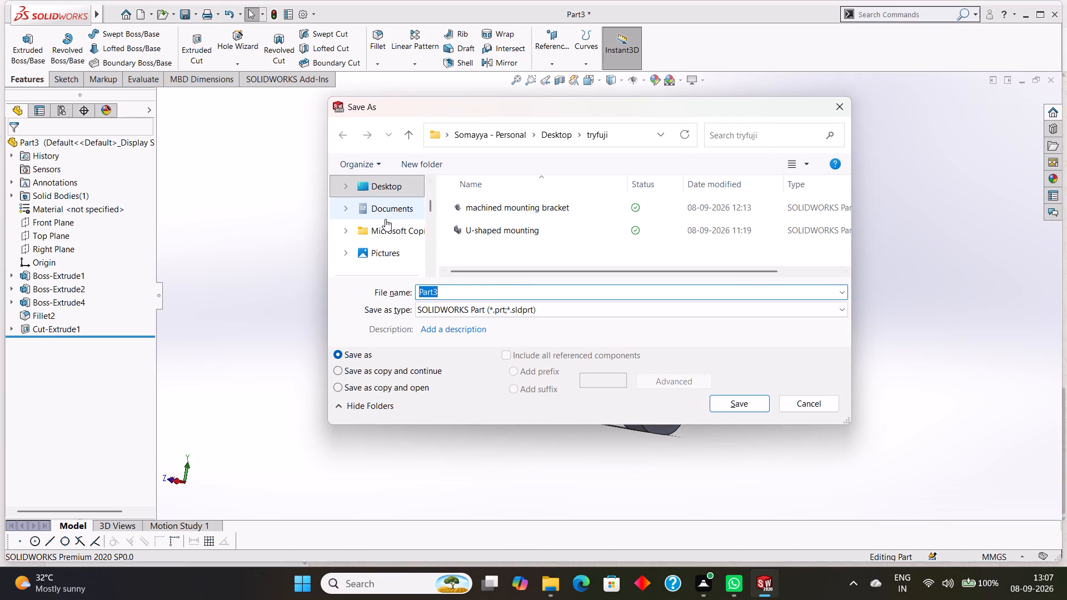
pyautogui.scroll(-5, 386, 228)
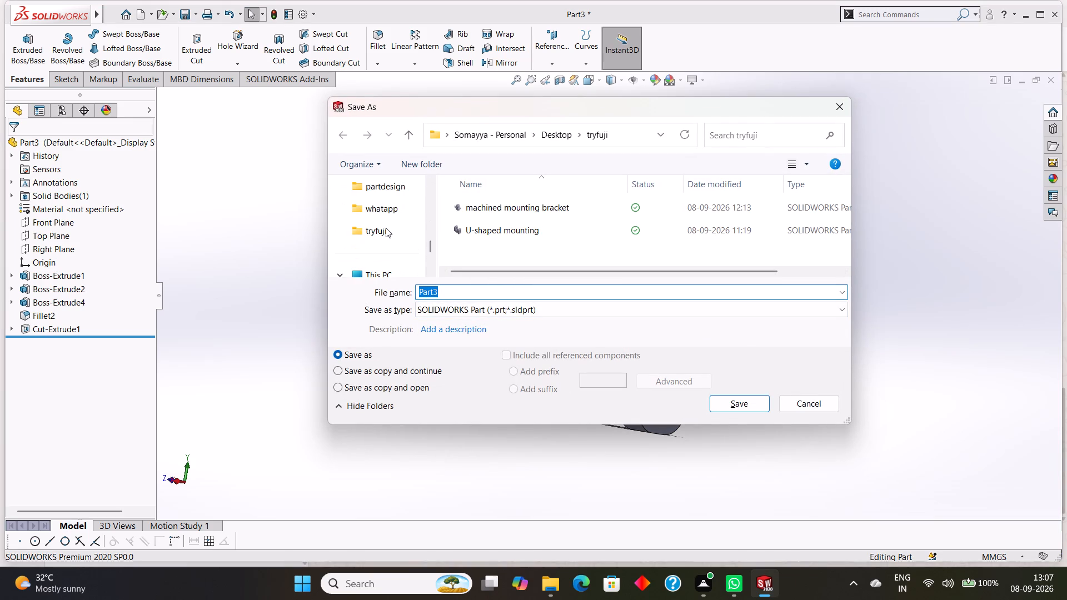
pyautogui.scroll(-4, 386, 228)
pyautogui.scroll(1, 386, 228)
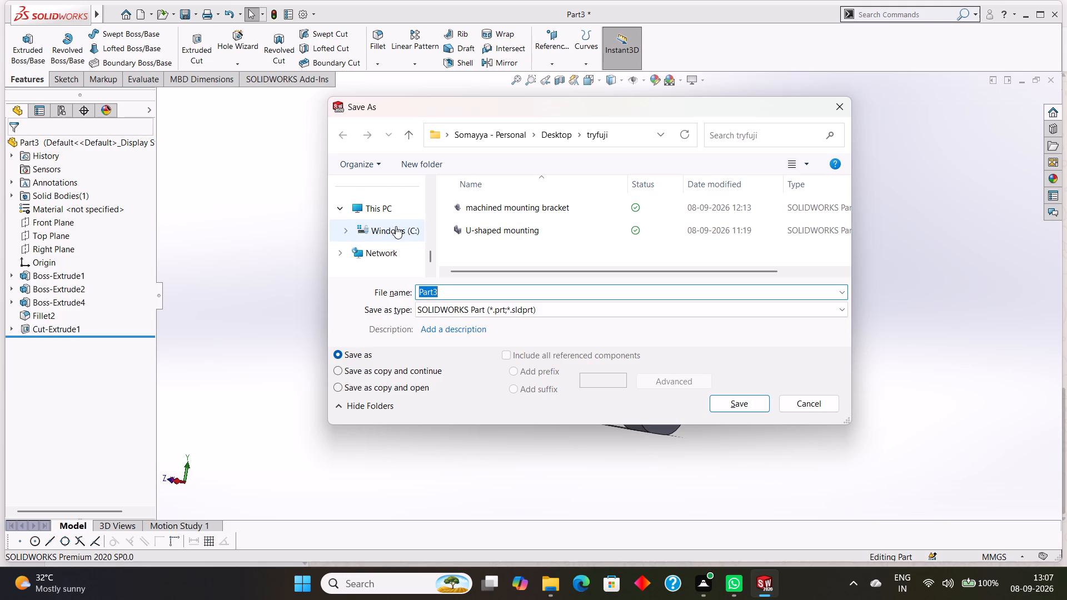
pyautogui.click(389, 211)
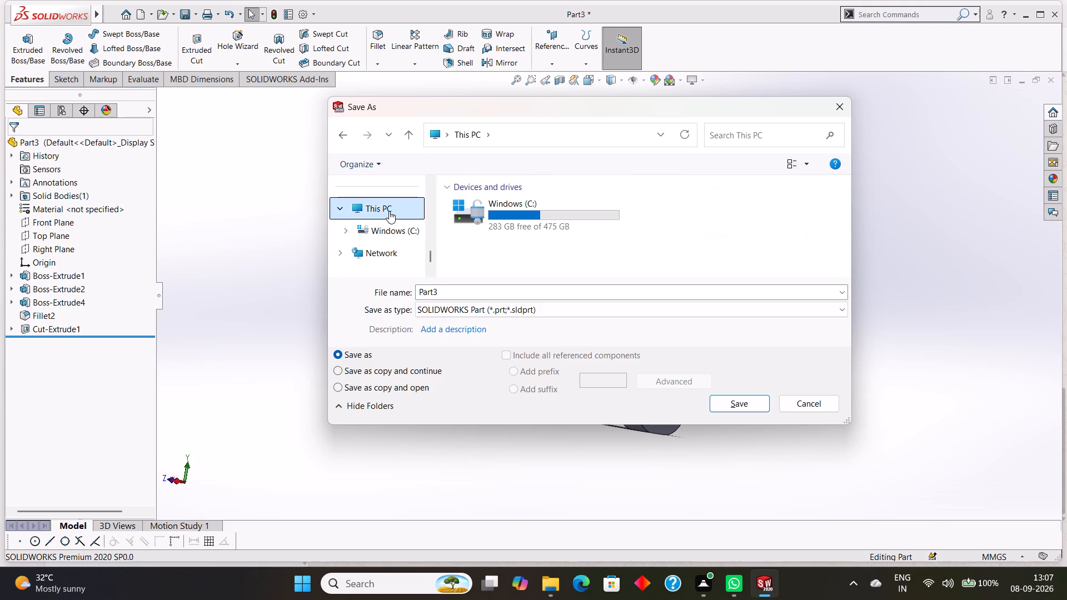
pyautogui.scroll(2, 389, 211)
pyautogui.doubleClick(386, 248)
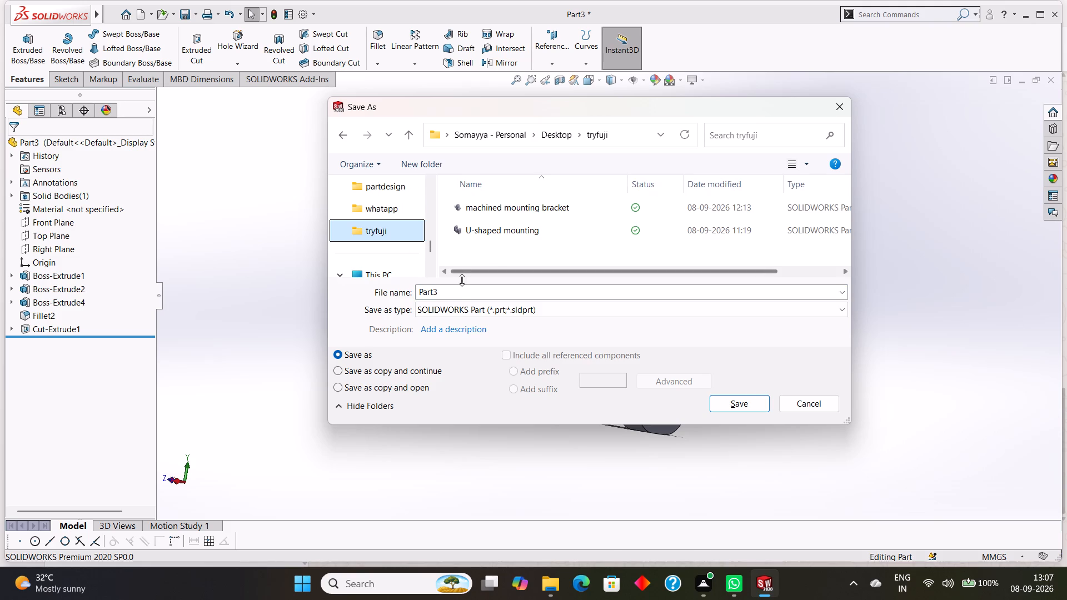
pyautogui.moveTo(453, 290); pyautogui.dragTo(413, 294)
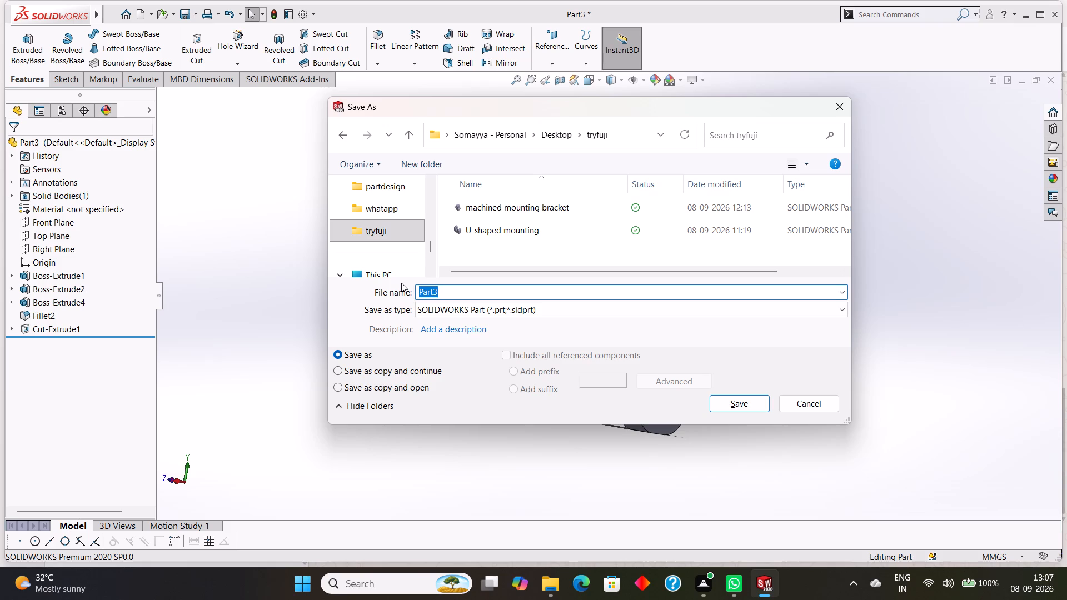
pyautogui.press('BackSpace')
pyautogui.press('f')
pyautogui.write('ork')
pyautogui.press('space')
pyautogui.write('mounting')
pyautogui.press('space')
pyautogui.write('bracket')
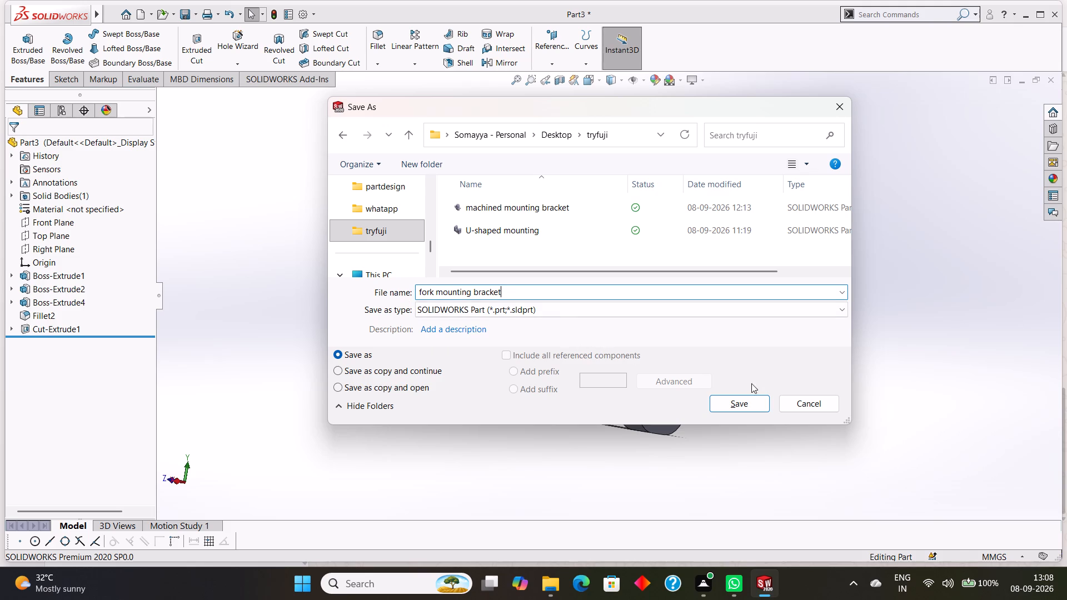
pyautogui.click(749, 400)
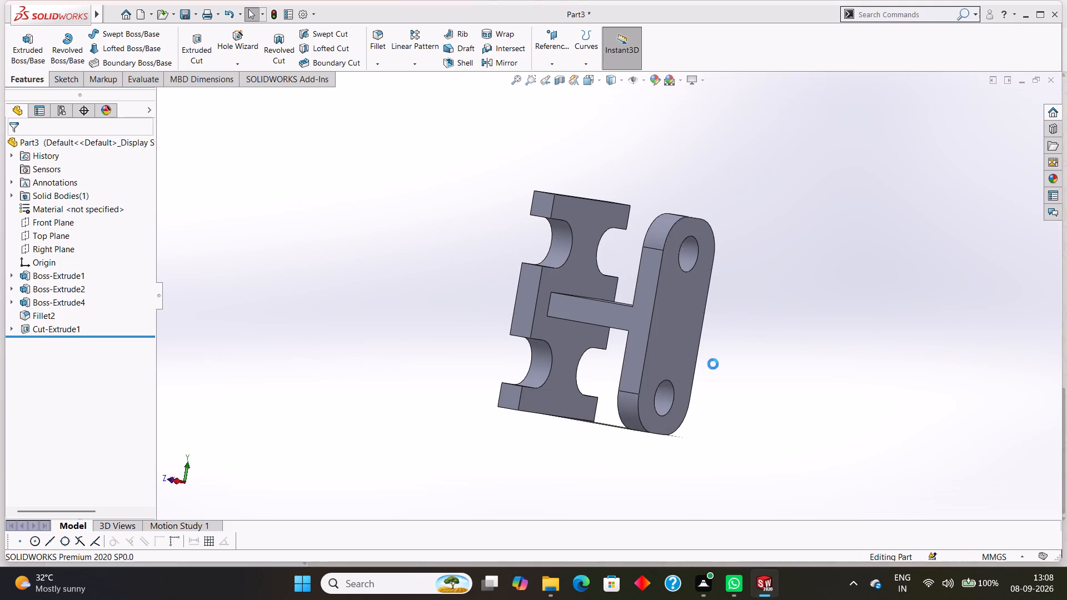
# Save a PDF copy of the part in the tryfuji folder under the name "fork mounting bracket".
pyautogui.click(196, 14)
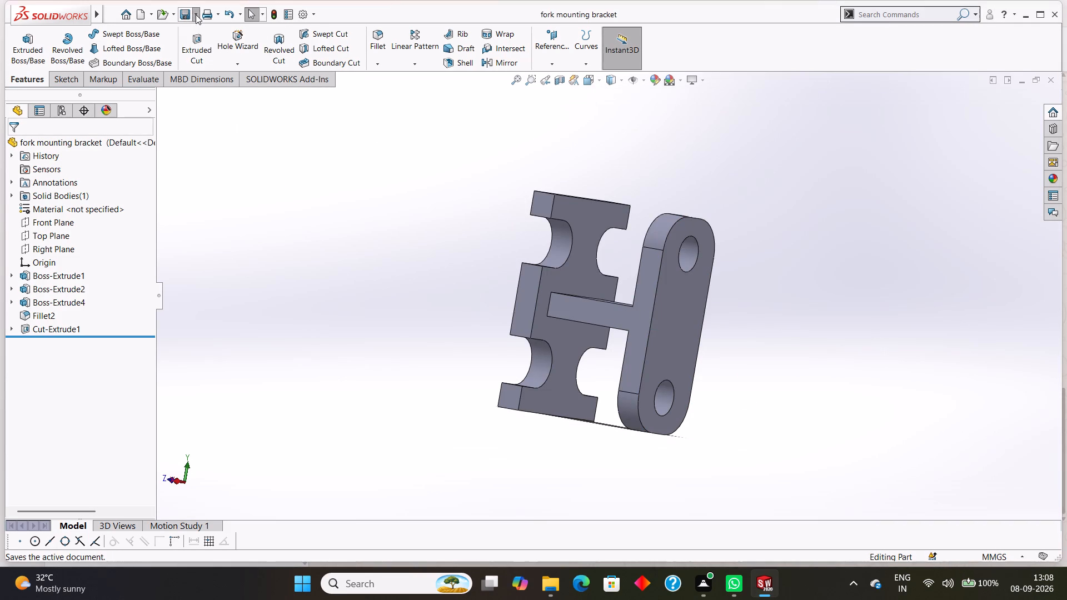
pyautogui.click(214, 42)
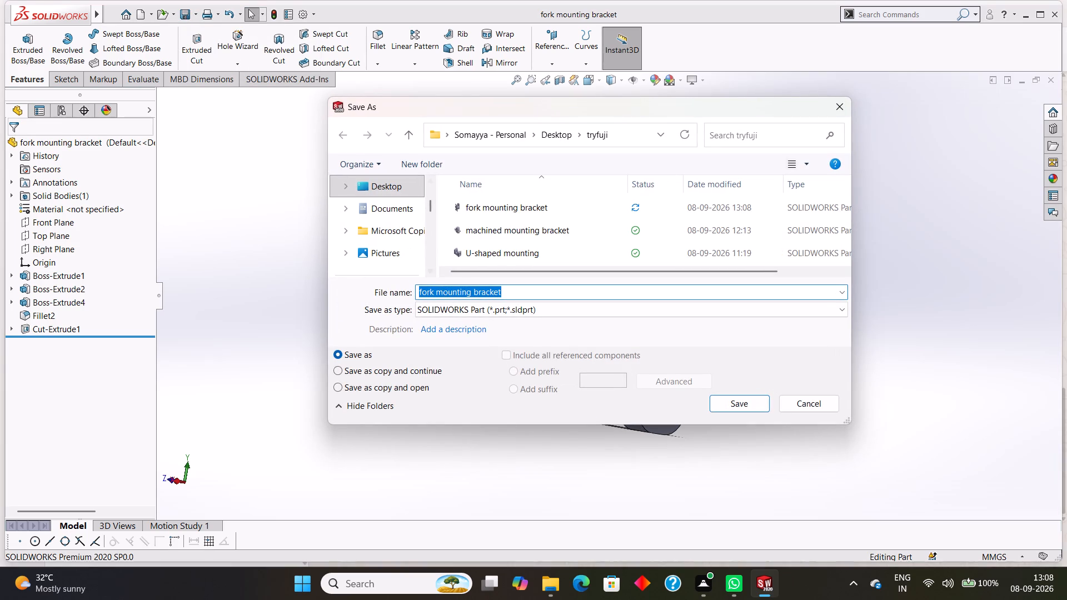
pyautogui.click(520, 294)
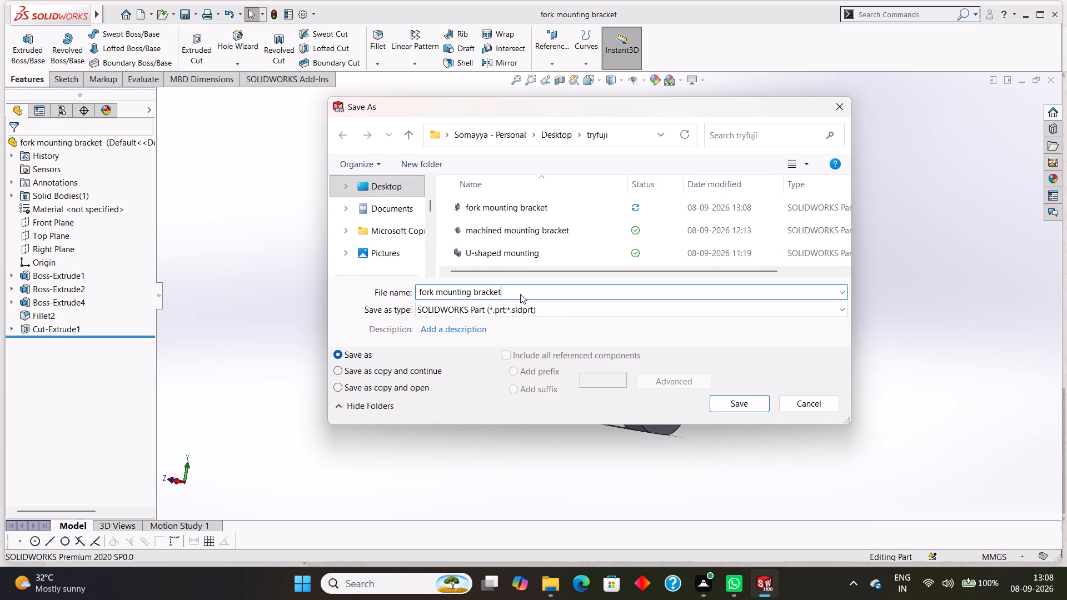
pyautogui.click(546, 309)
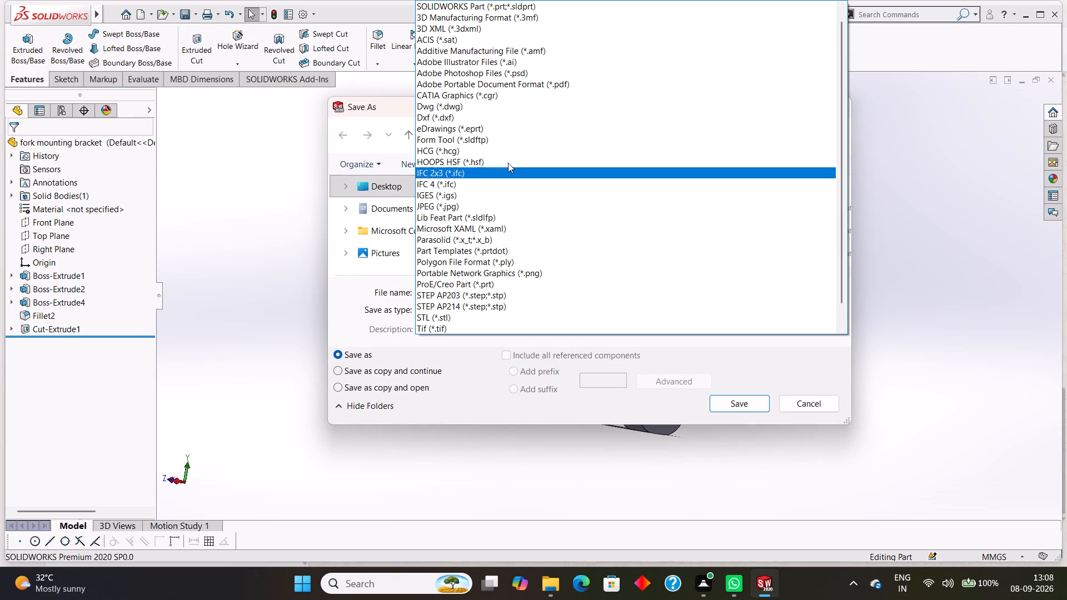
pyautogui.click(507, 81)
pyautogui.click(735, 421)
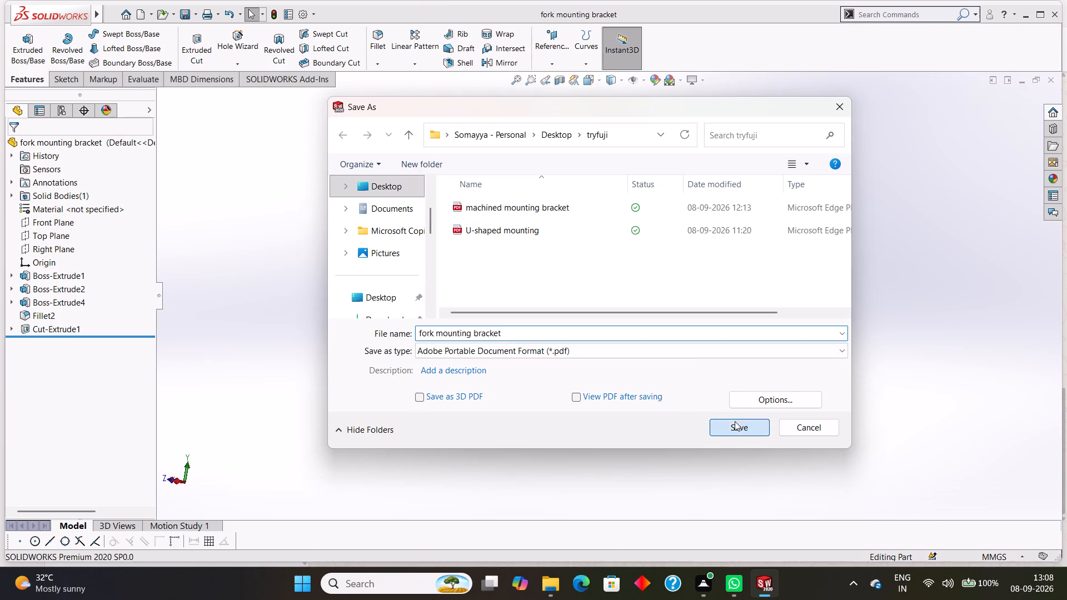